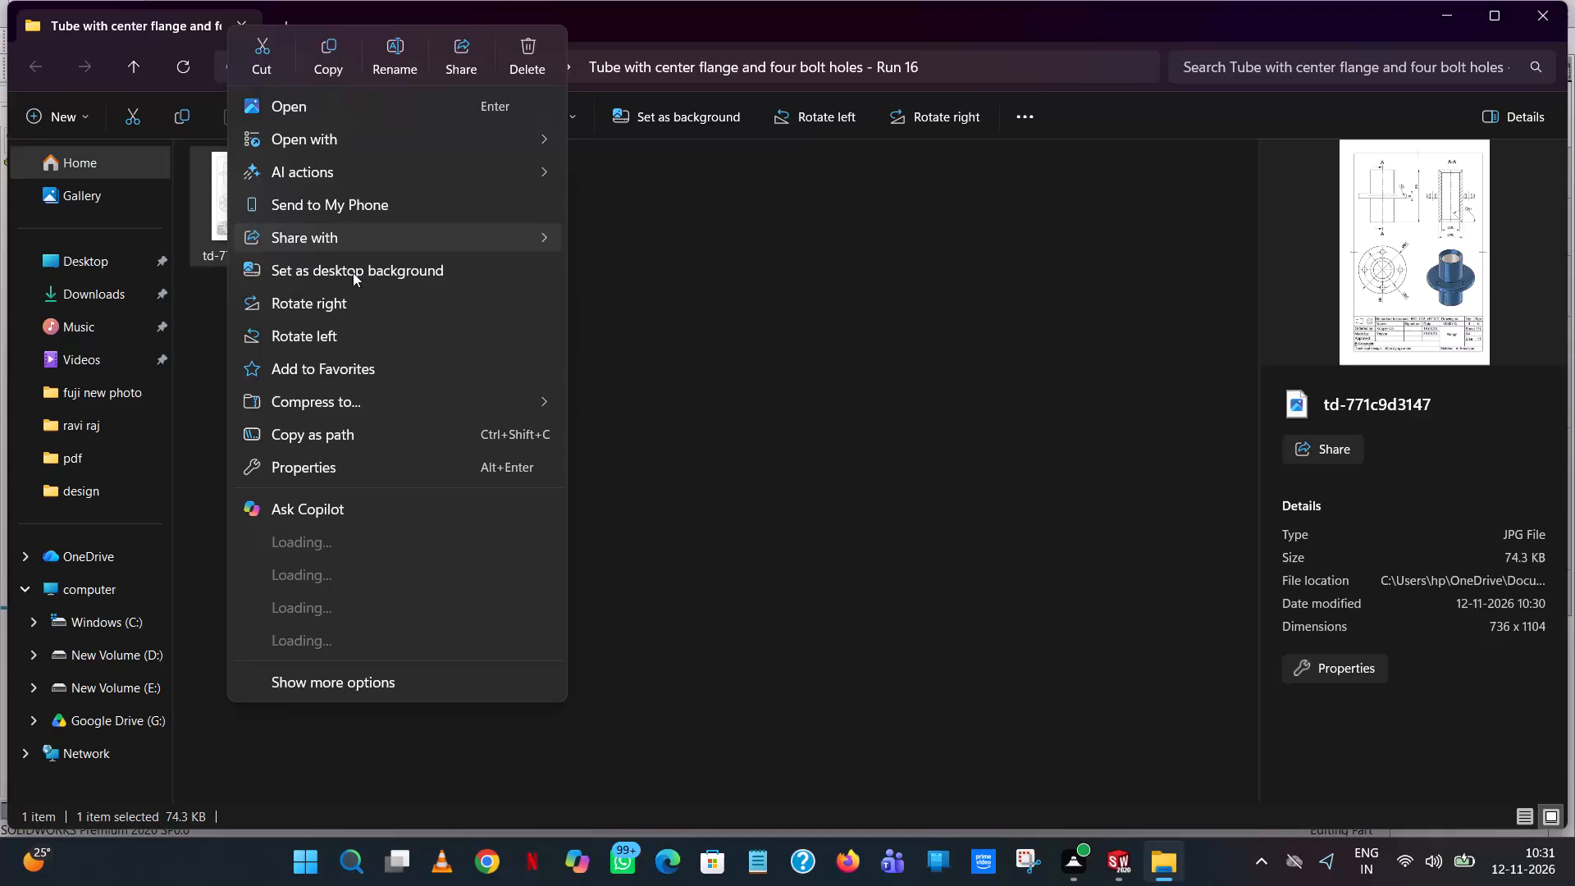
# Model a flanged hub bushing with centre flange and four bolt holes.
# Cut the reference drawing image td-771c9d3147 from the "Tube with center flange and four bolt holes - Run 16" folder.
pyautogui.click(270, 68)
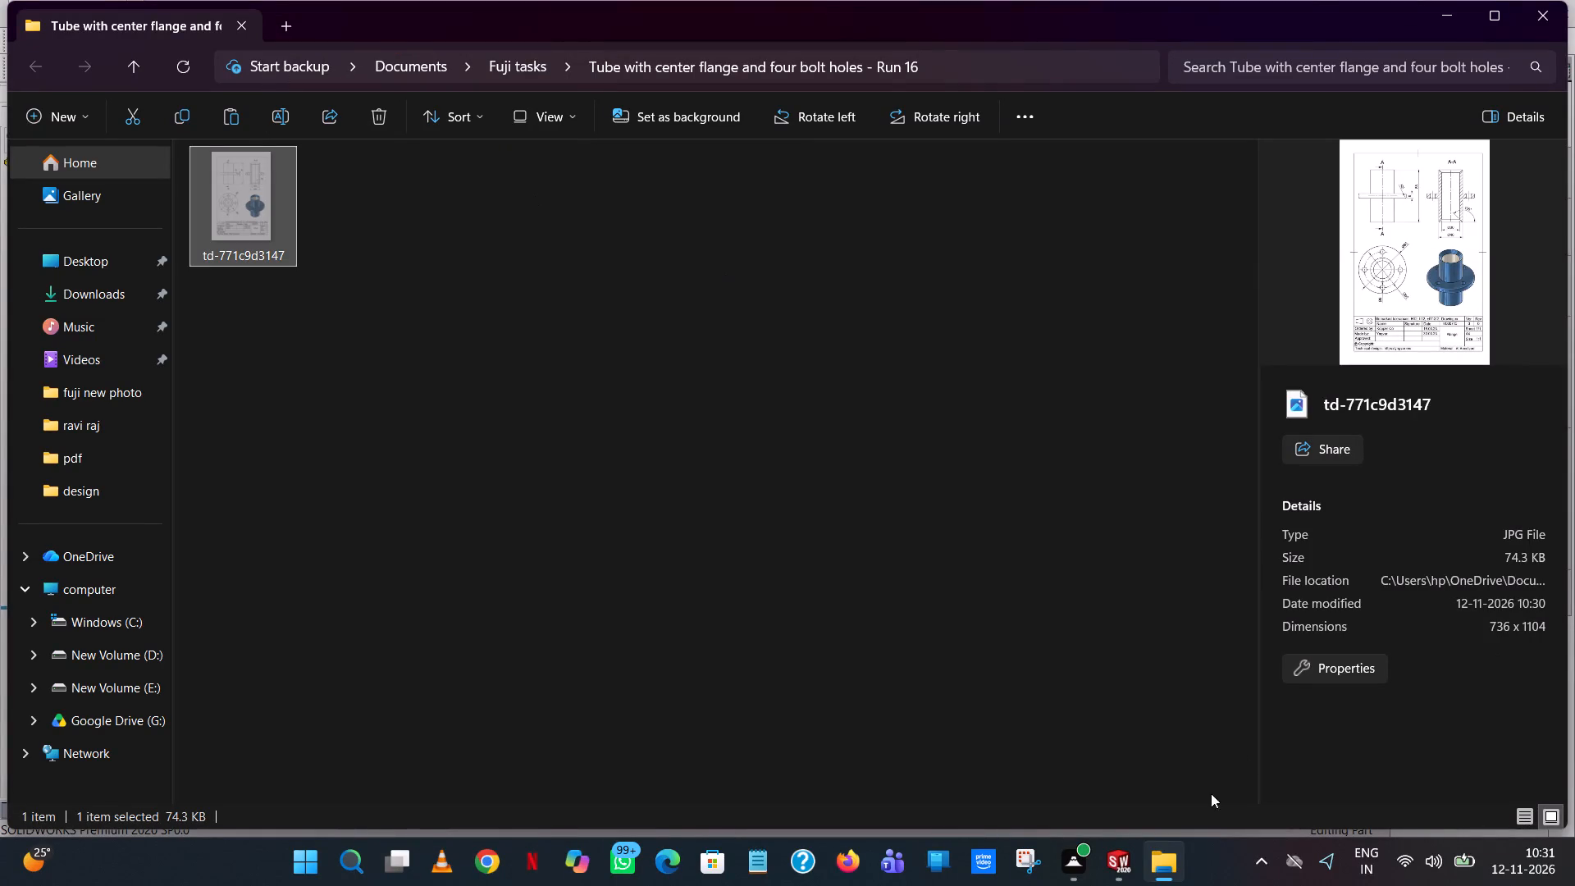
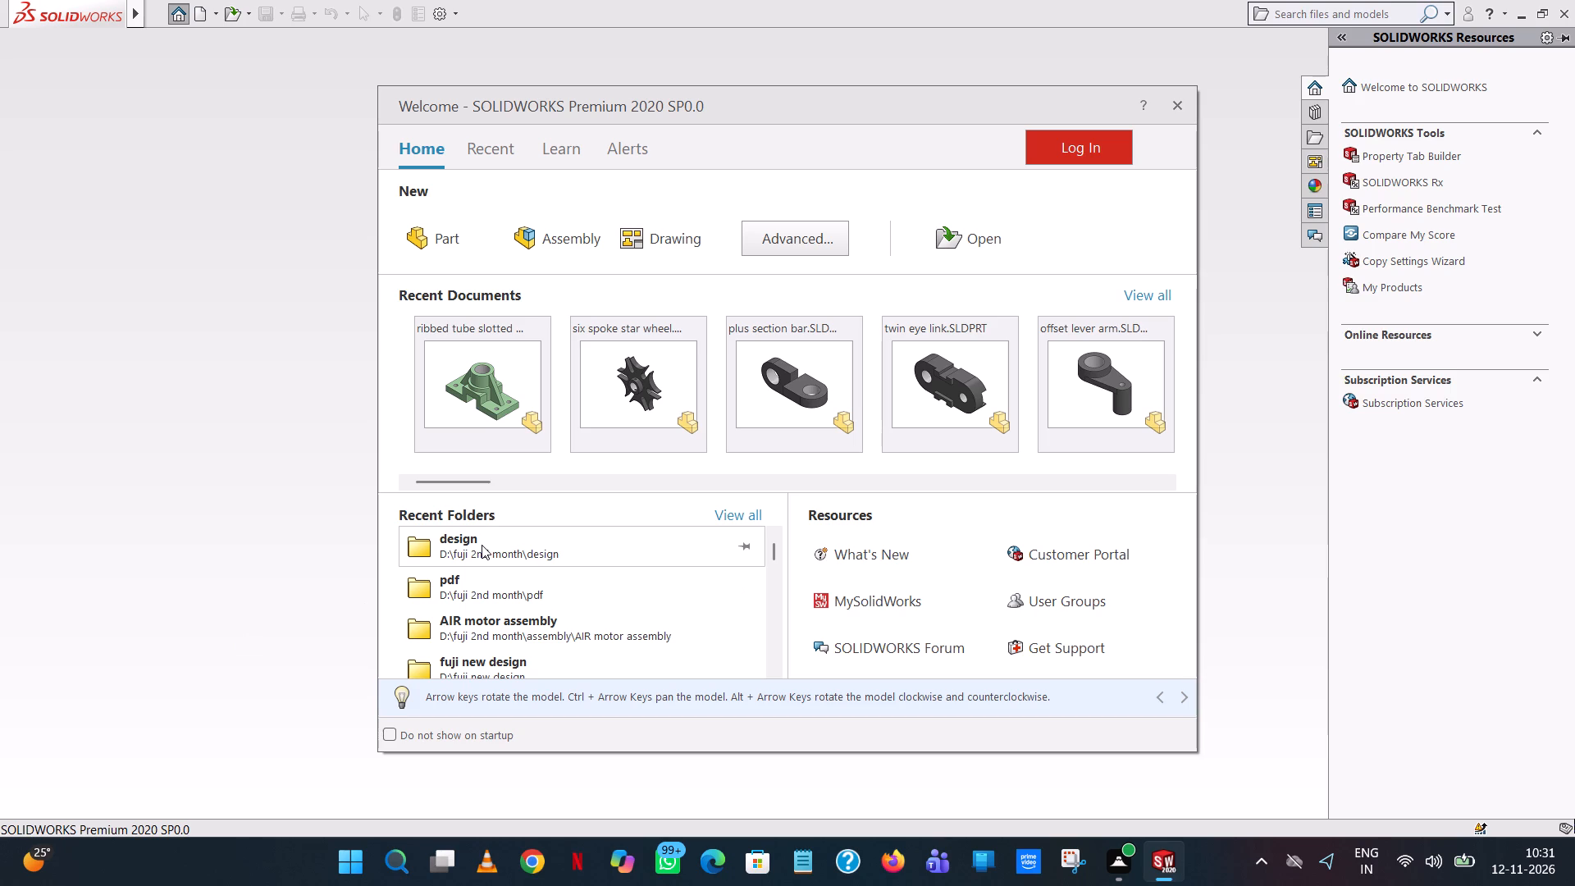
# Create a new, empty part document for the flanged tube model.
pyautogui.moveTo(1574, 228); pyautogui.dragTo(1574, 0)
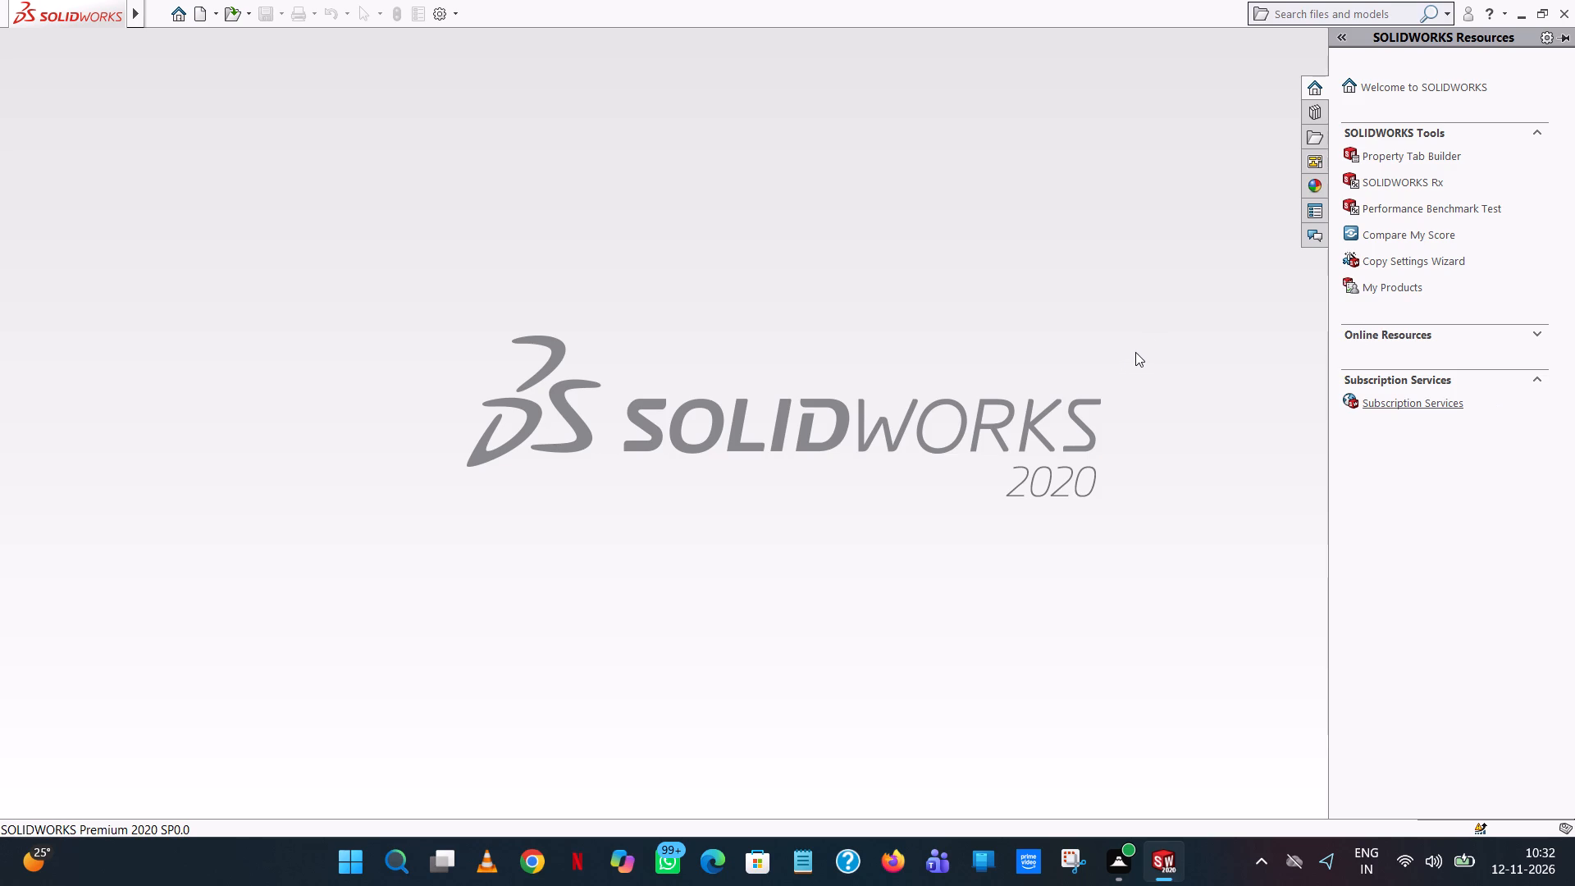
pyautogui.click(772, 455)
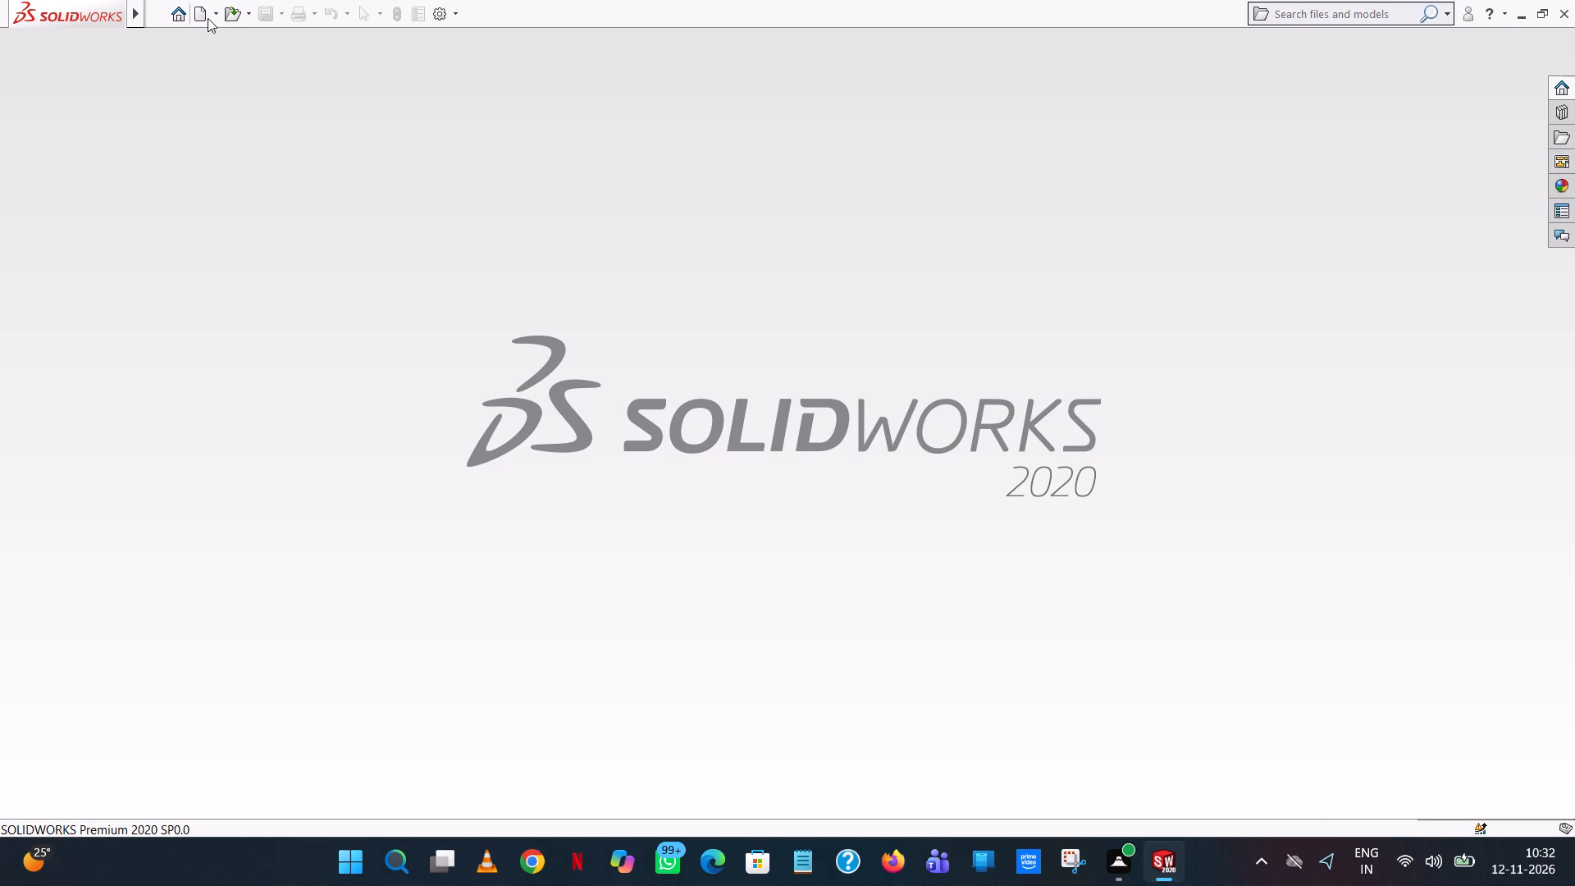
pyautogui.click(200, 7)
pyautogui.doubleClick(404, 426)
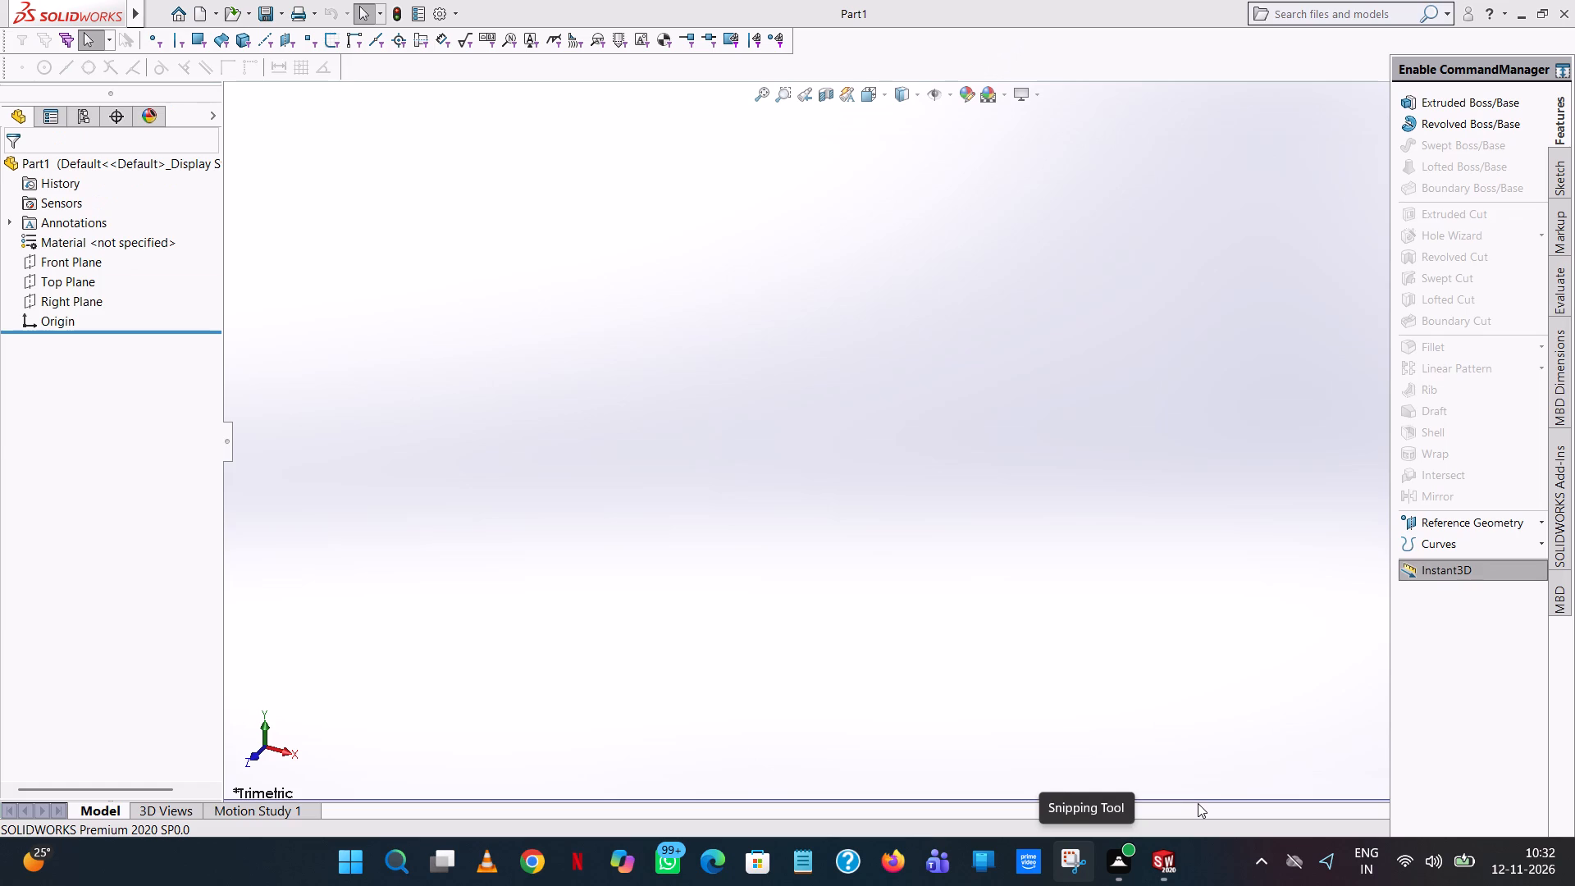
pyautogui.click(897, 459)
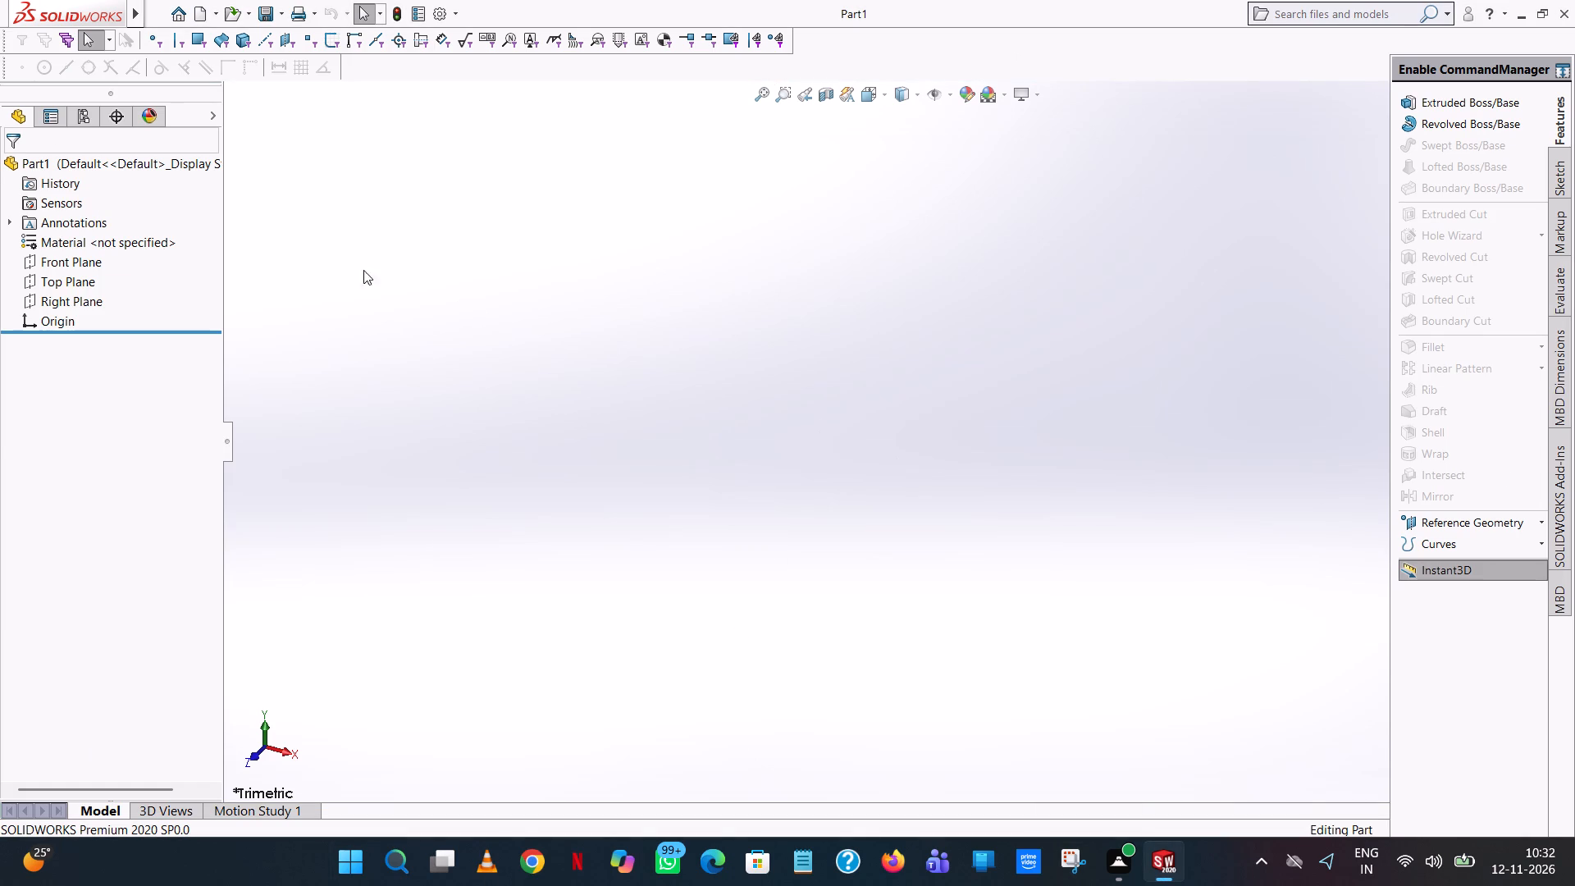
# Start a sketch on the Top Plane and draw a circle of about 49 mm radius centred on the origin.
pyautogui.click(59, 281)
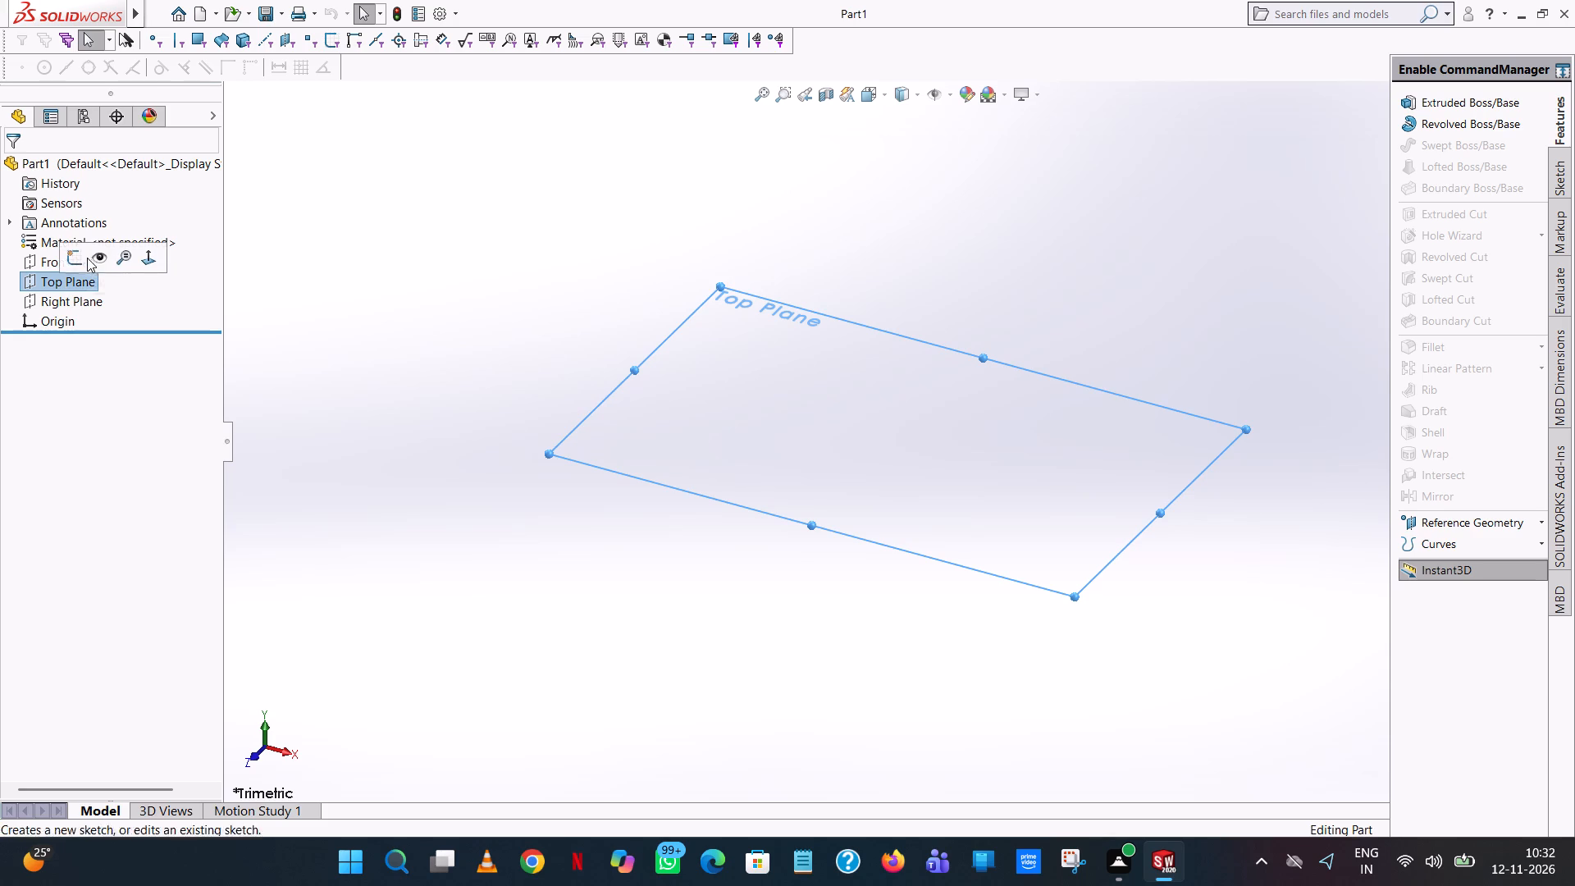
pyautogui.click(78, 262)
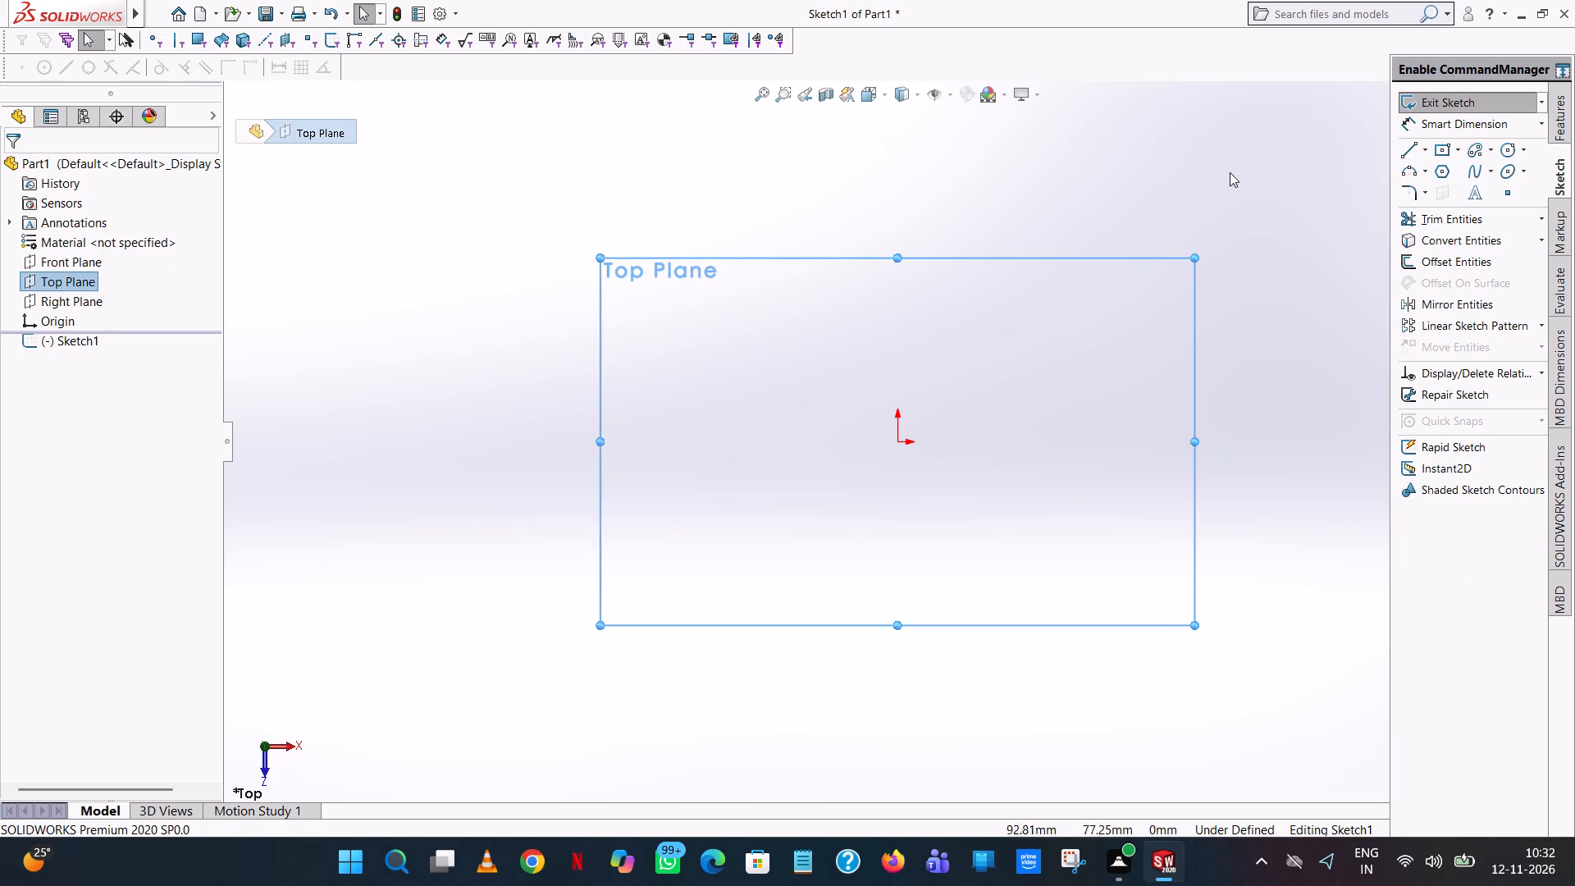
pyautogui.click(1509, 145)
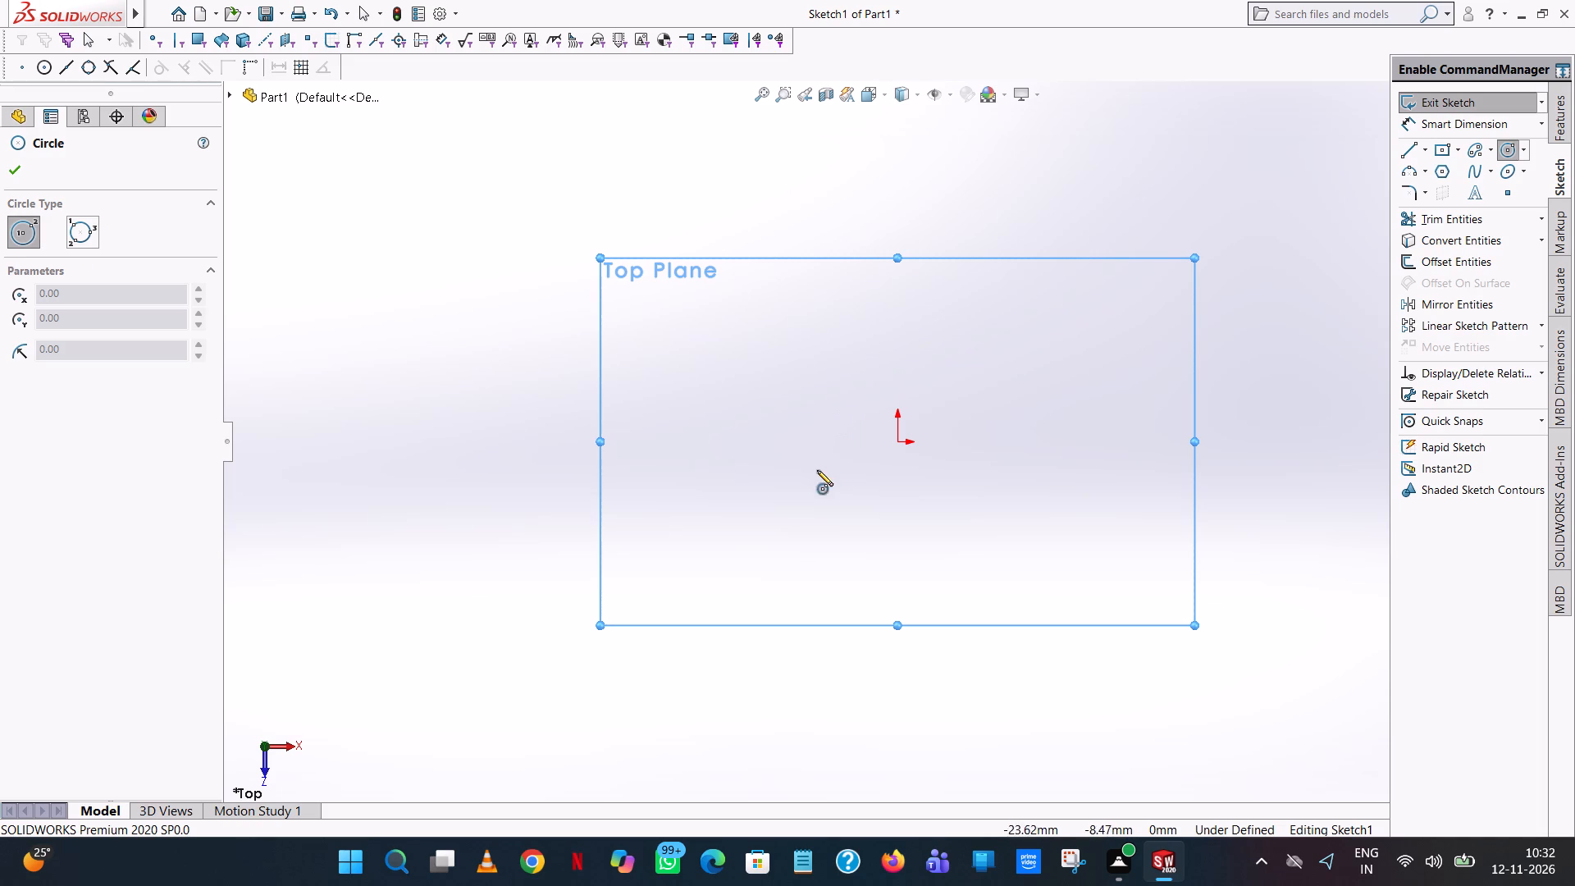
pyautogui.click(897, 444)
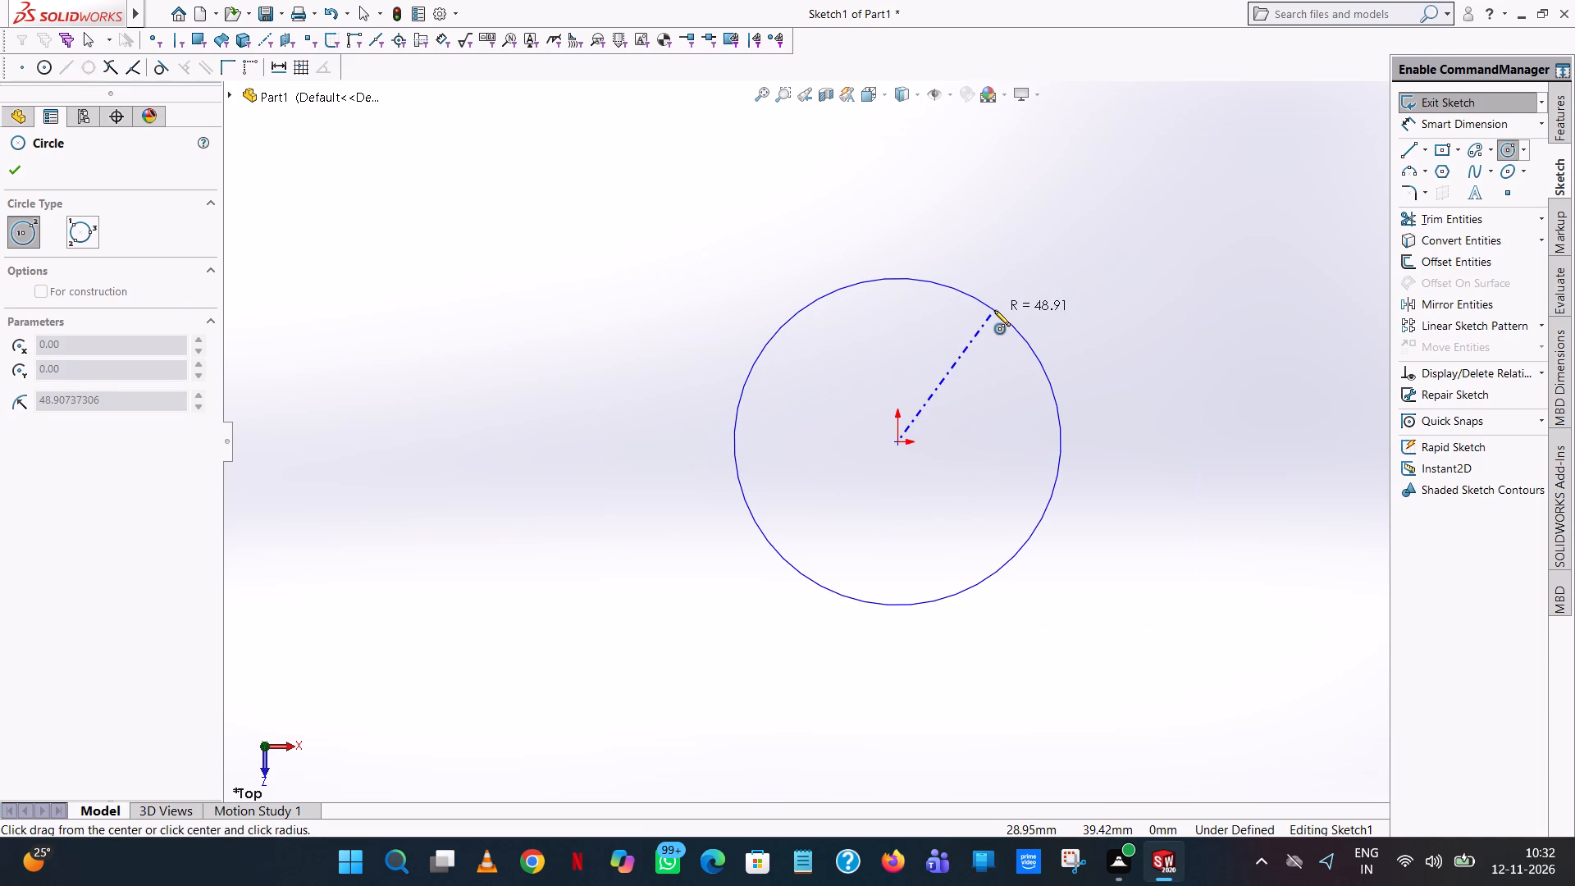
pyautogui.click(994, 310)
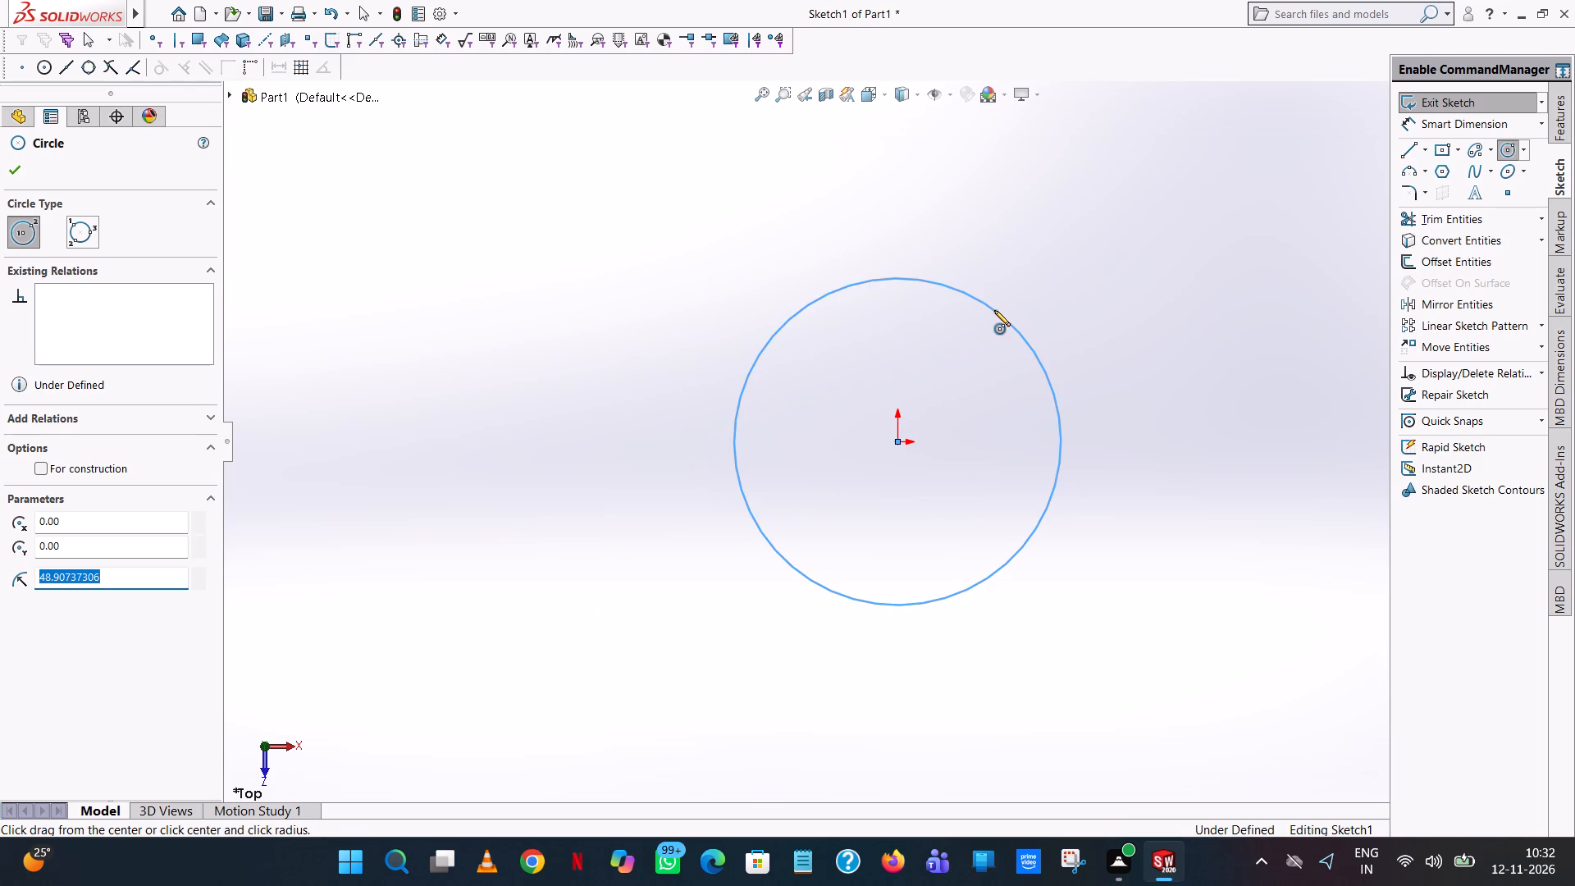
pyautogui.rightClick(994, 310)
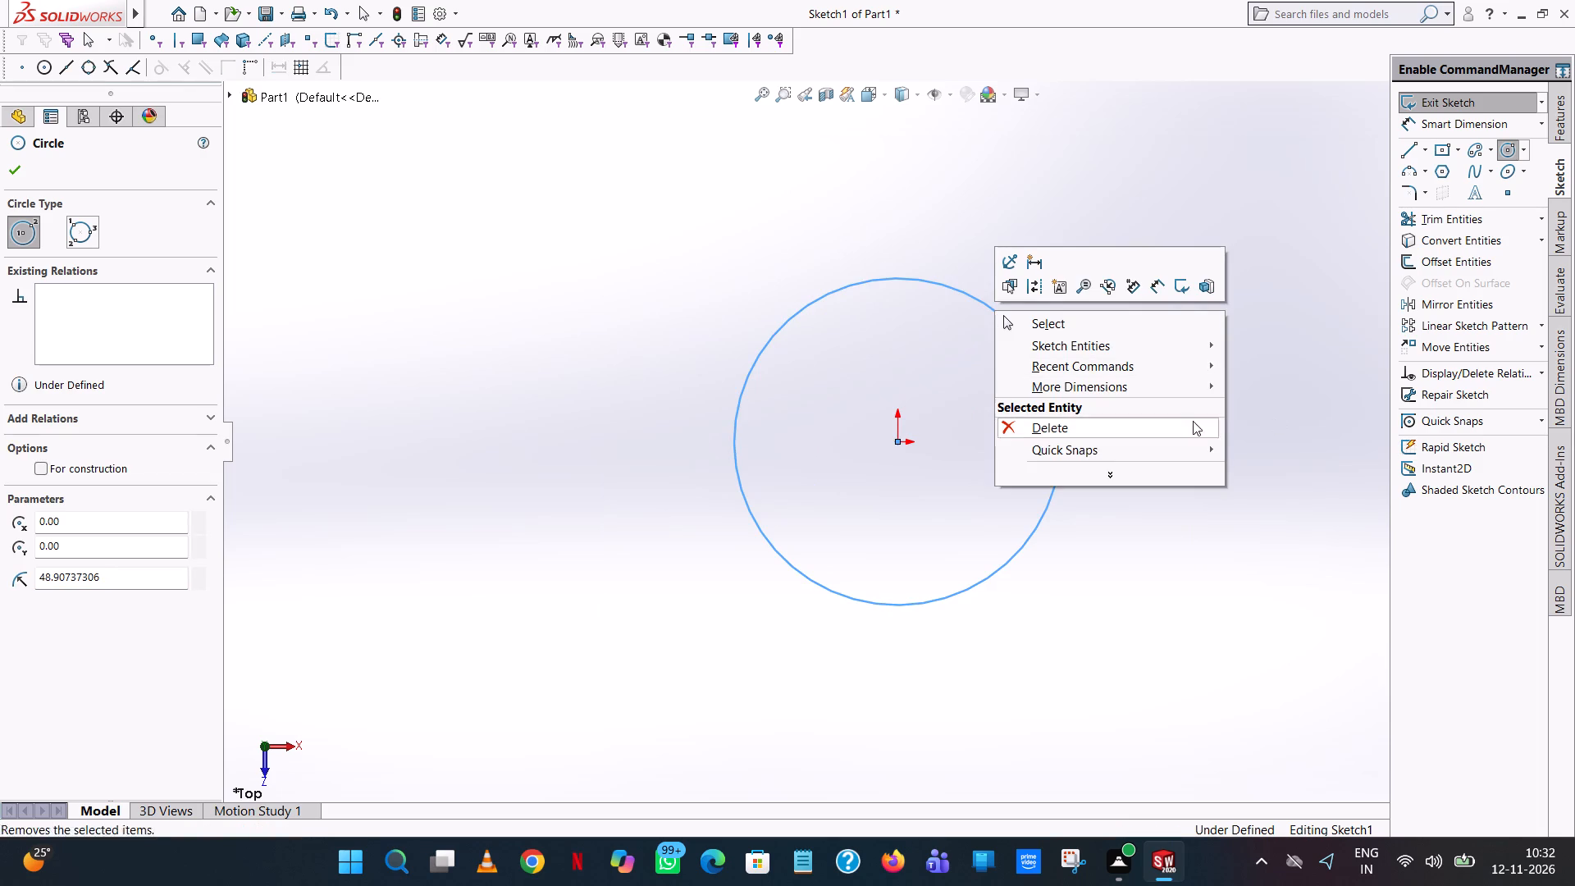
pyautogui.click(1105, 321)
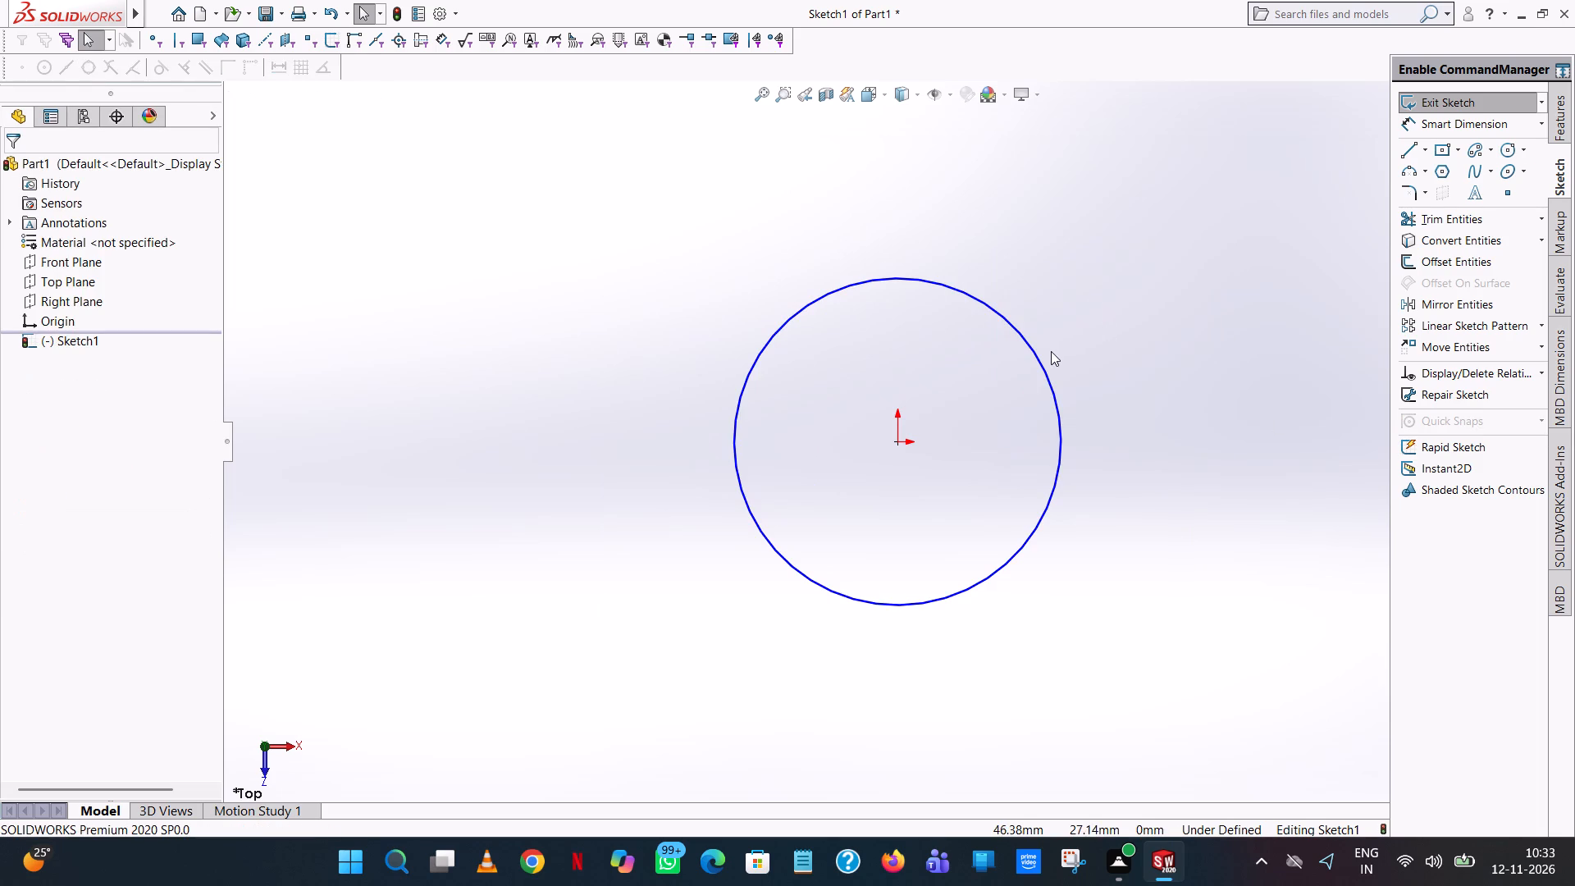
# Dimension the circle's diameter with Smart Dimension and set it to 40 mm.
pyautogui.click(1407, 127)
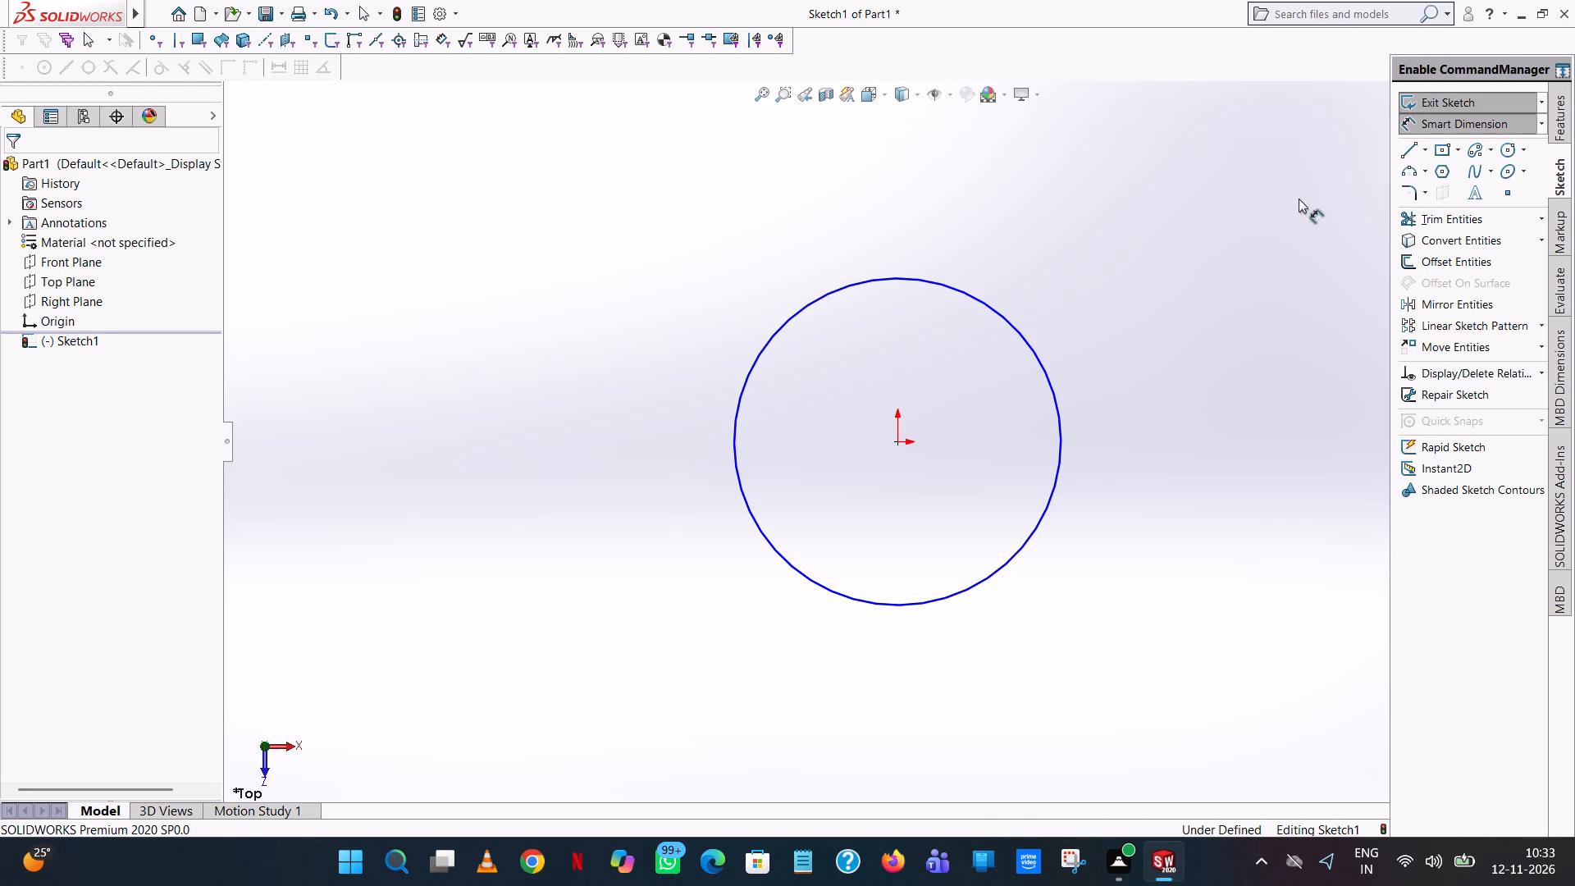
pyautogui.click(940, 285)
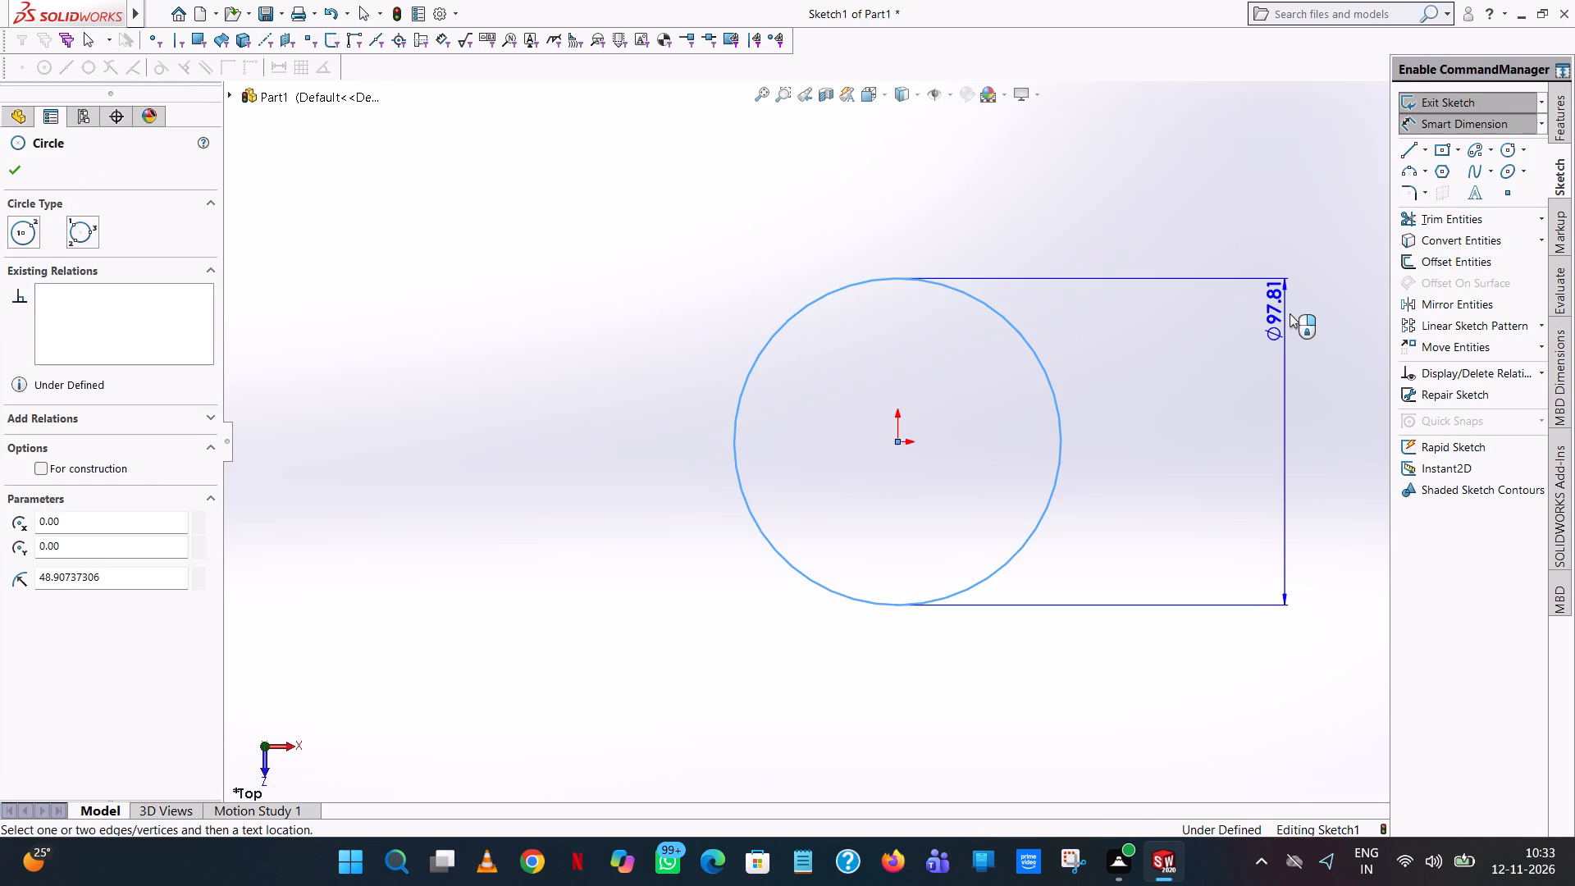
pyautogui.click(1290, 313)
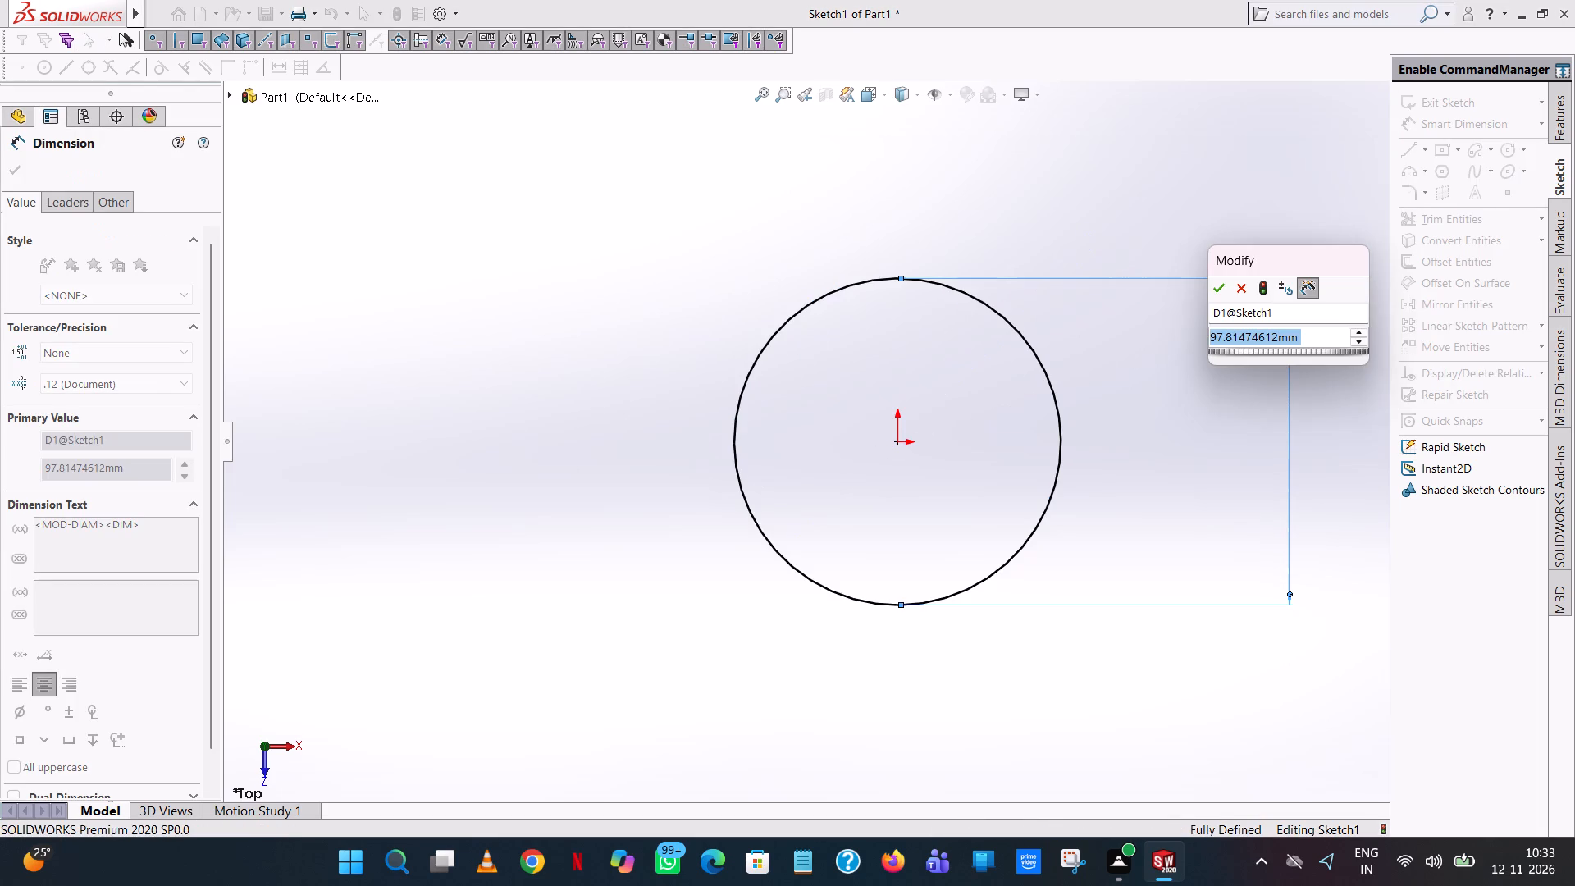
pyautogui.write('40')
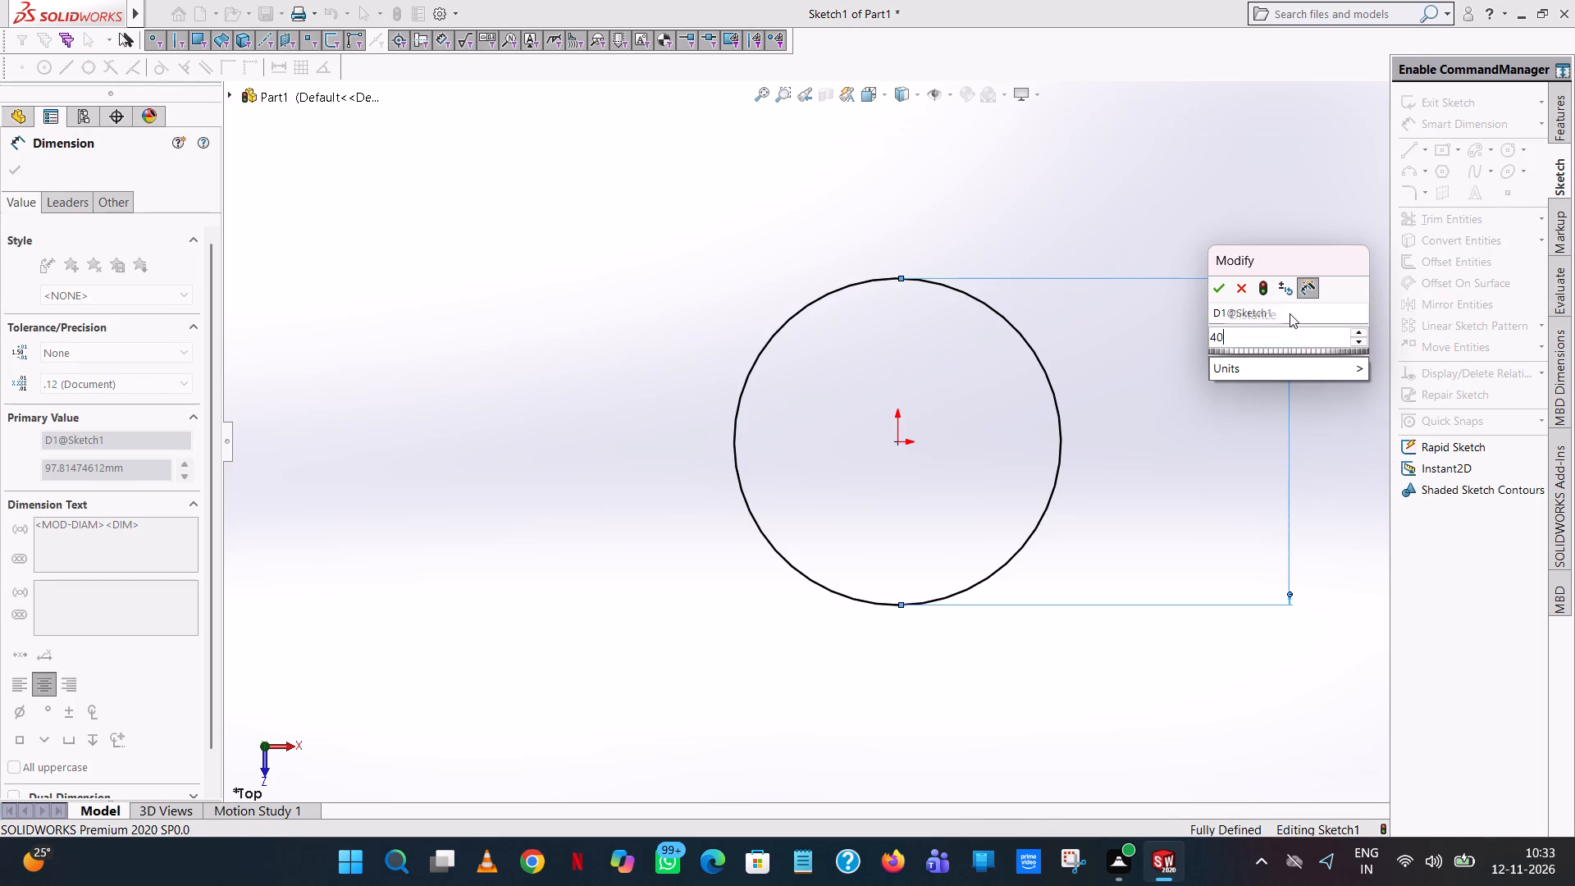
pyautogui.press('Return')
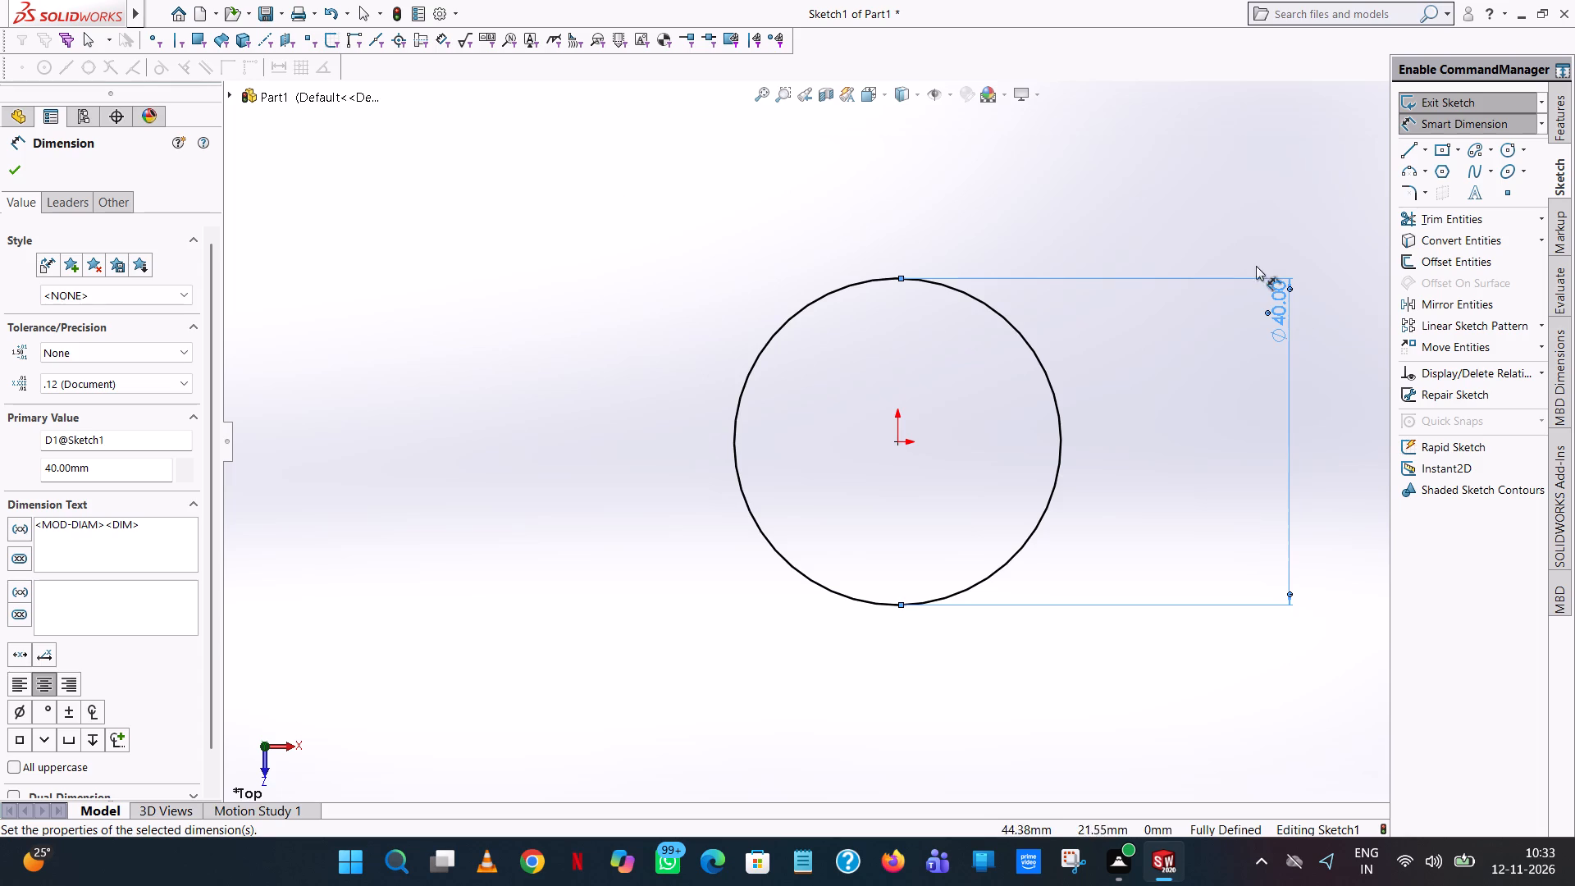
pyautogui.click(607, 167)
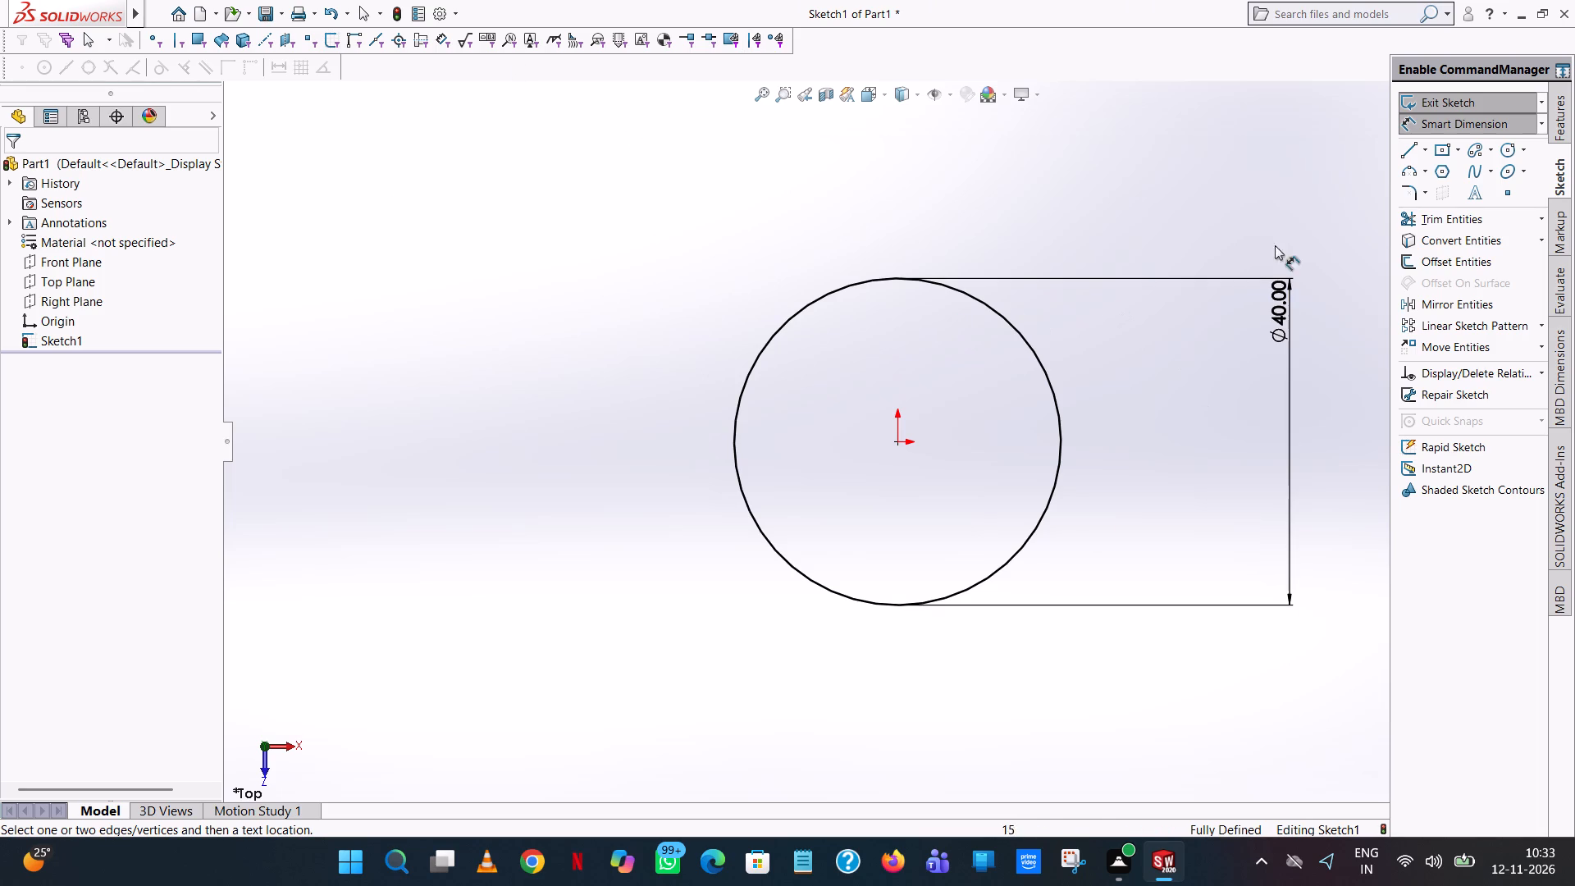
# Extrude the 40 mm circle as a blind boss to a depth of 88 mm.
pyautogui.click(1562, 98)
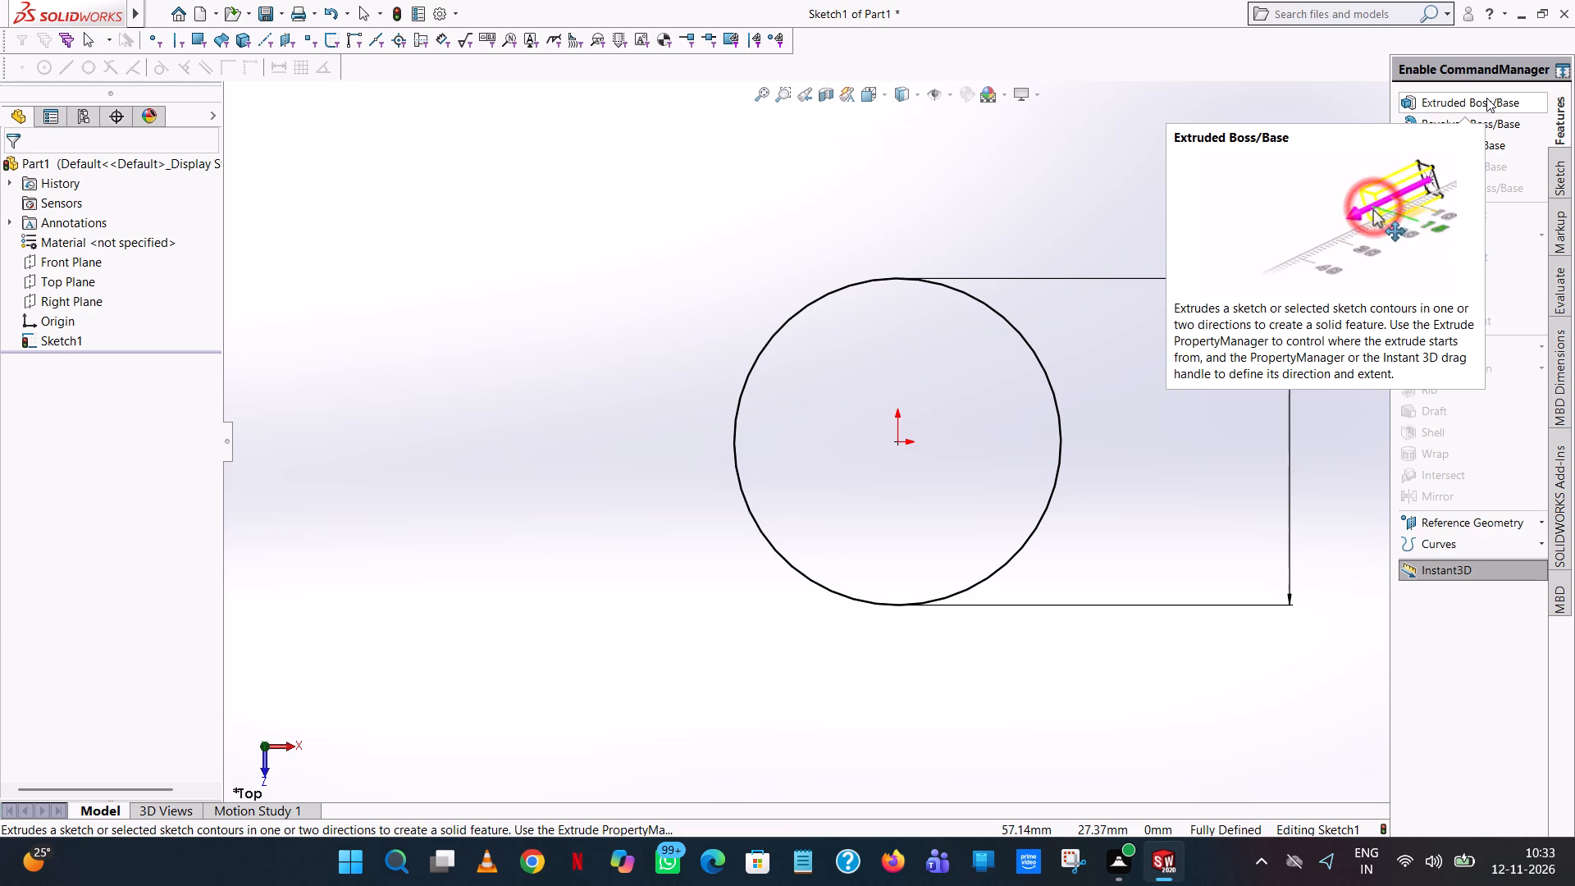
pyautogui.click(1486, 98)
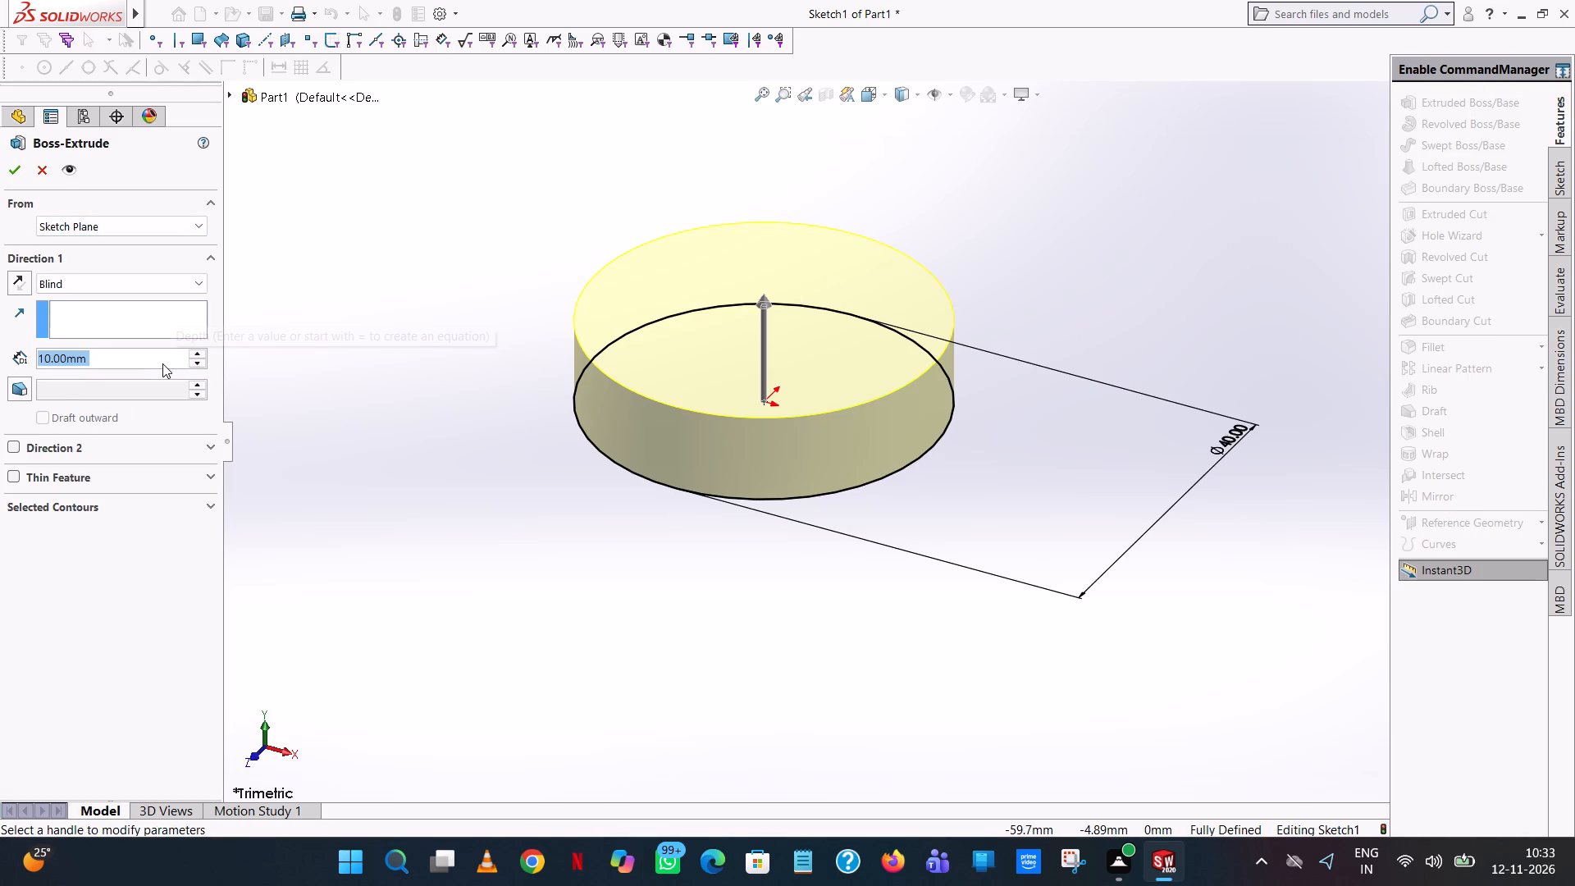
pyautogui.write('88')
pyautogui.click(426, 217)
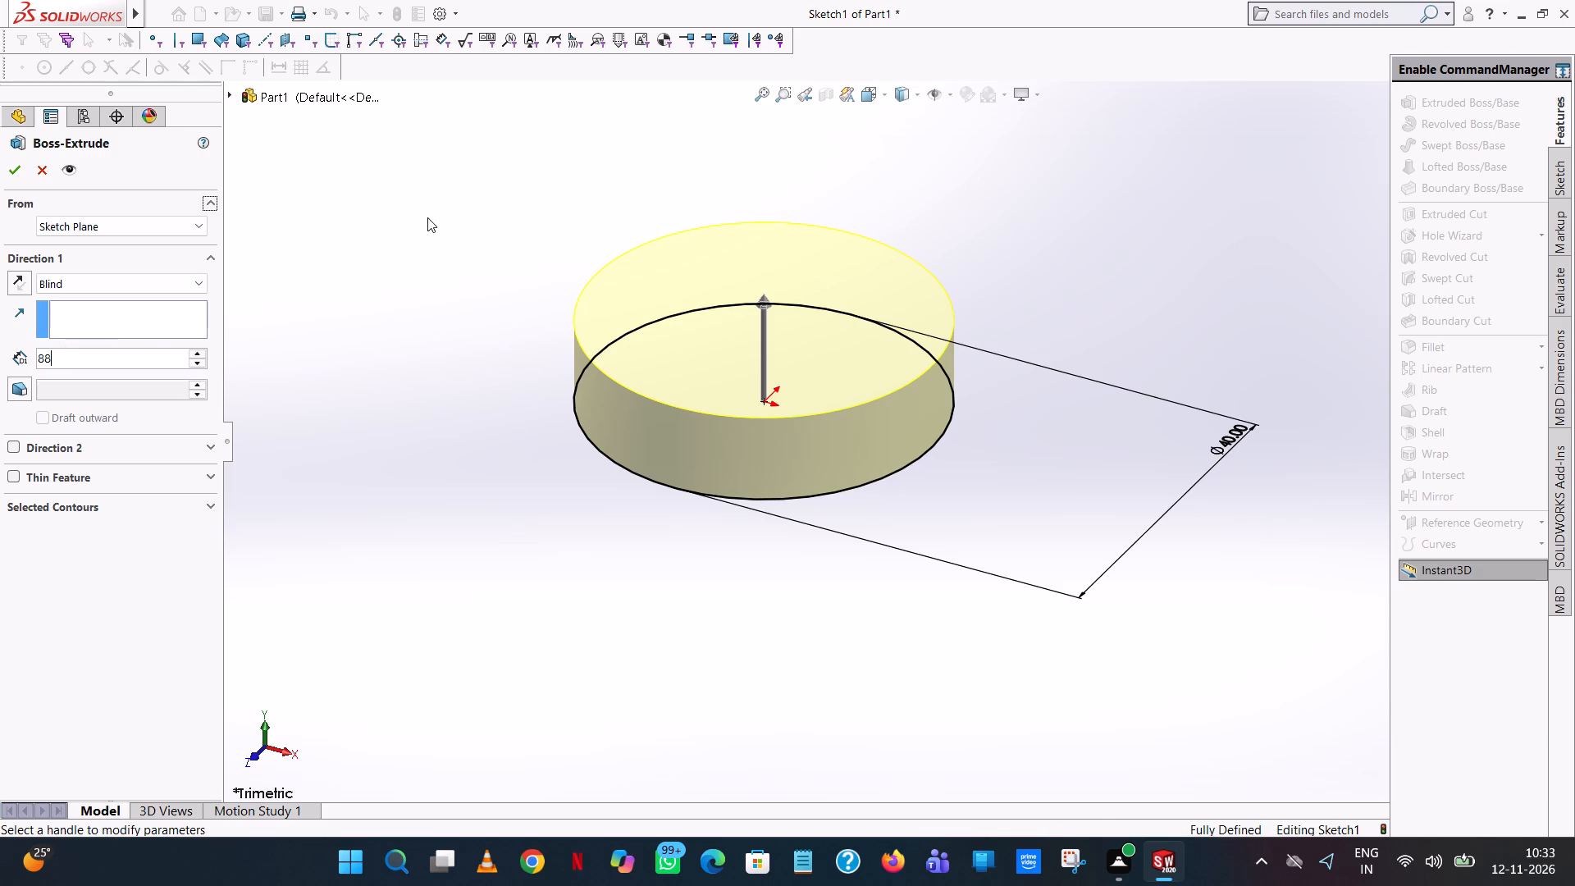
pyautogui.scroll(7, 560, 255)
pyautogui.click(19, 172)
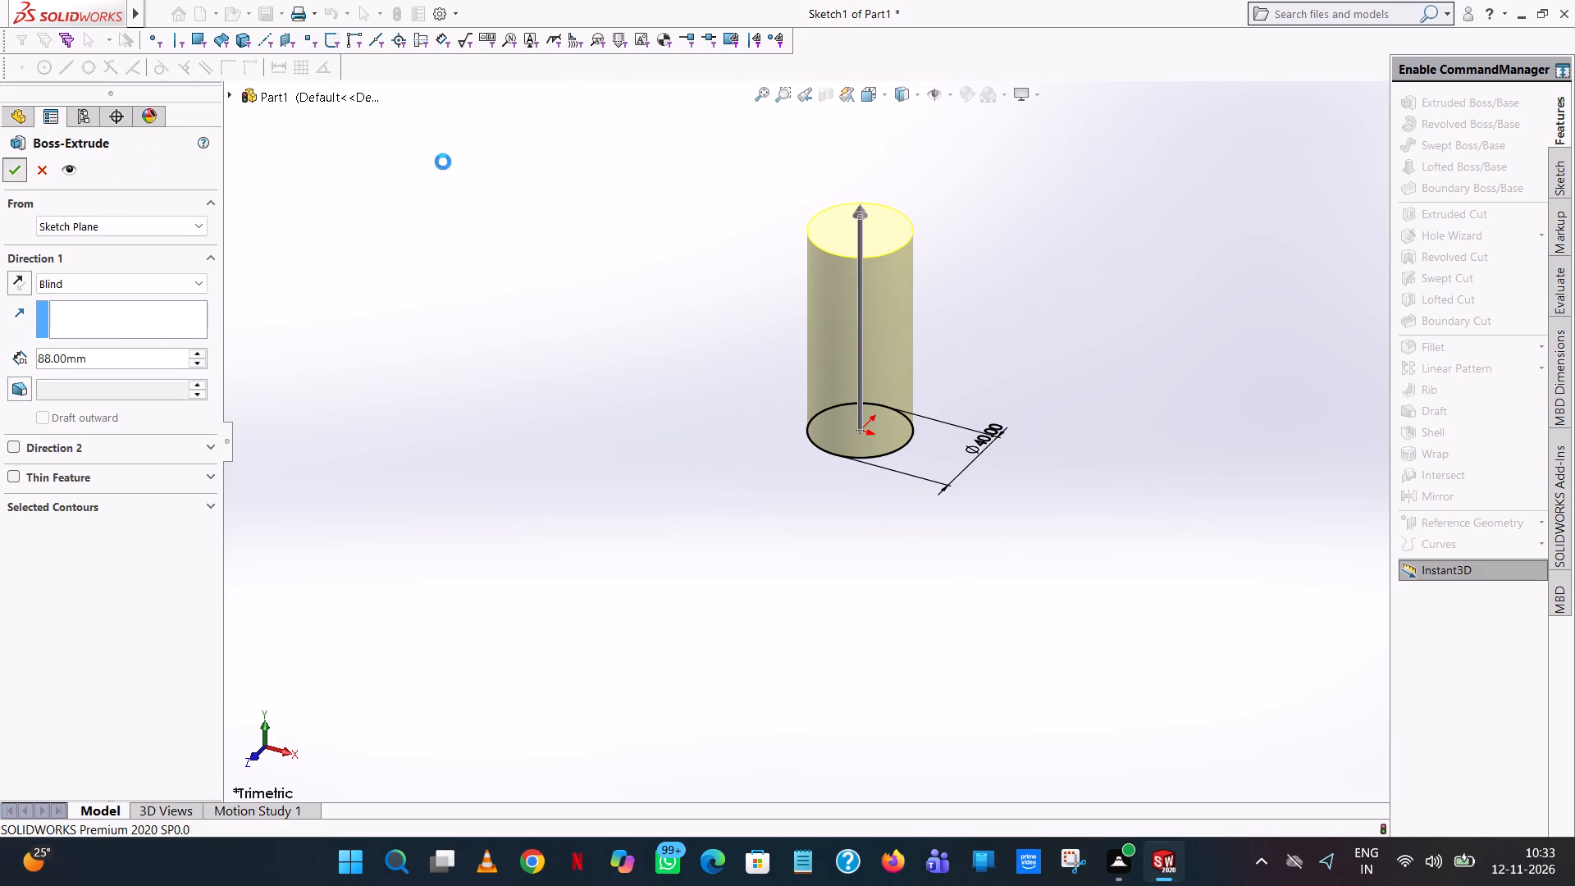
pyautogui.click(1086, 257)
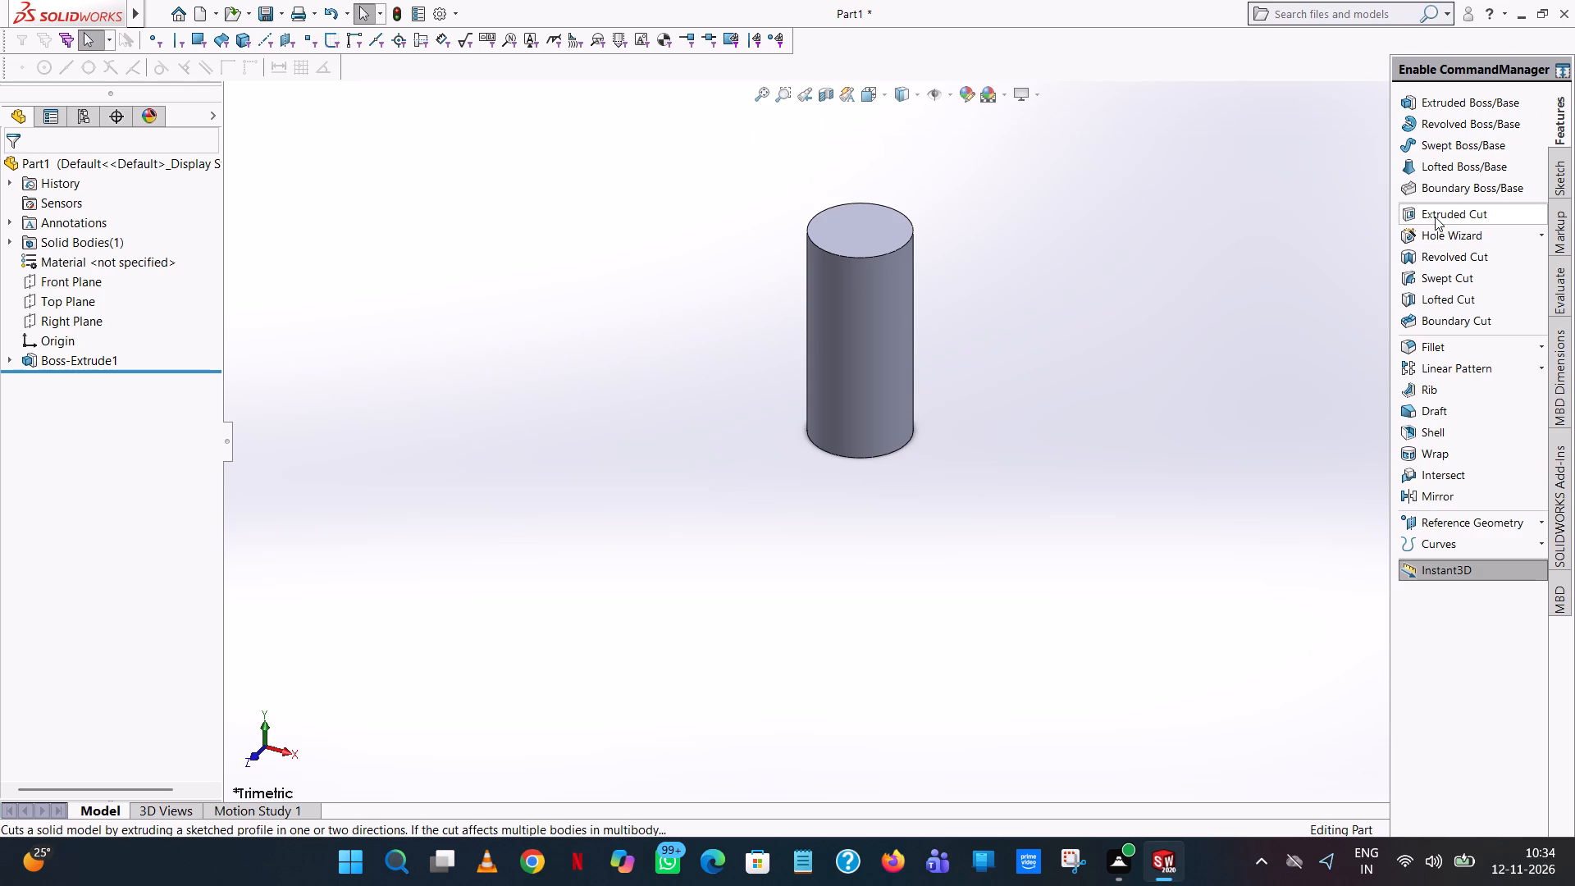
# Start an Extruded Cut sketch on the cylinder's top face and draw a concentric circle with a radius of 15 mm.
pyautogui.click(1435, 217)
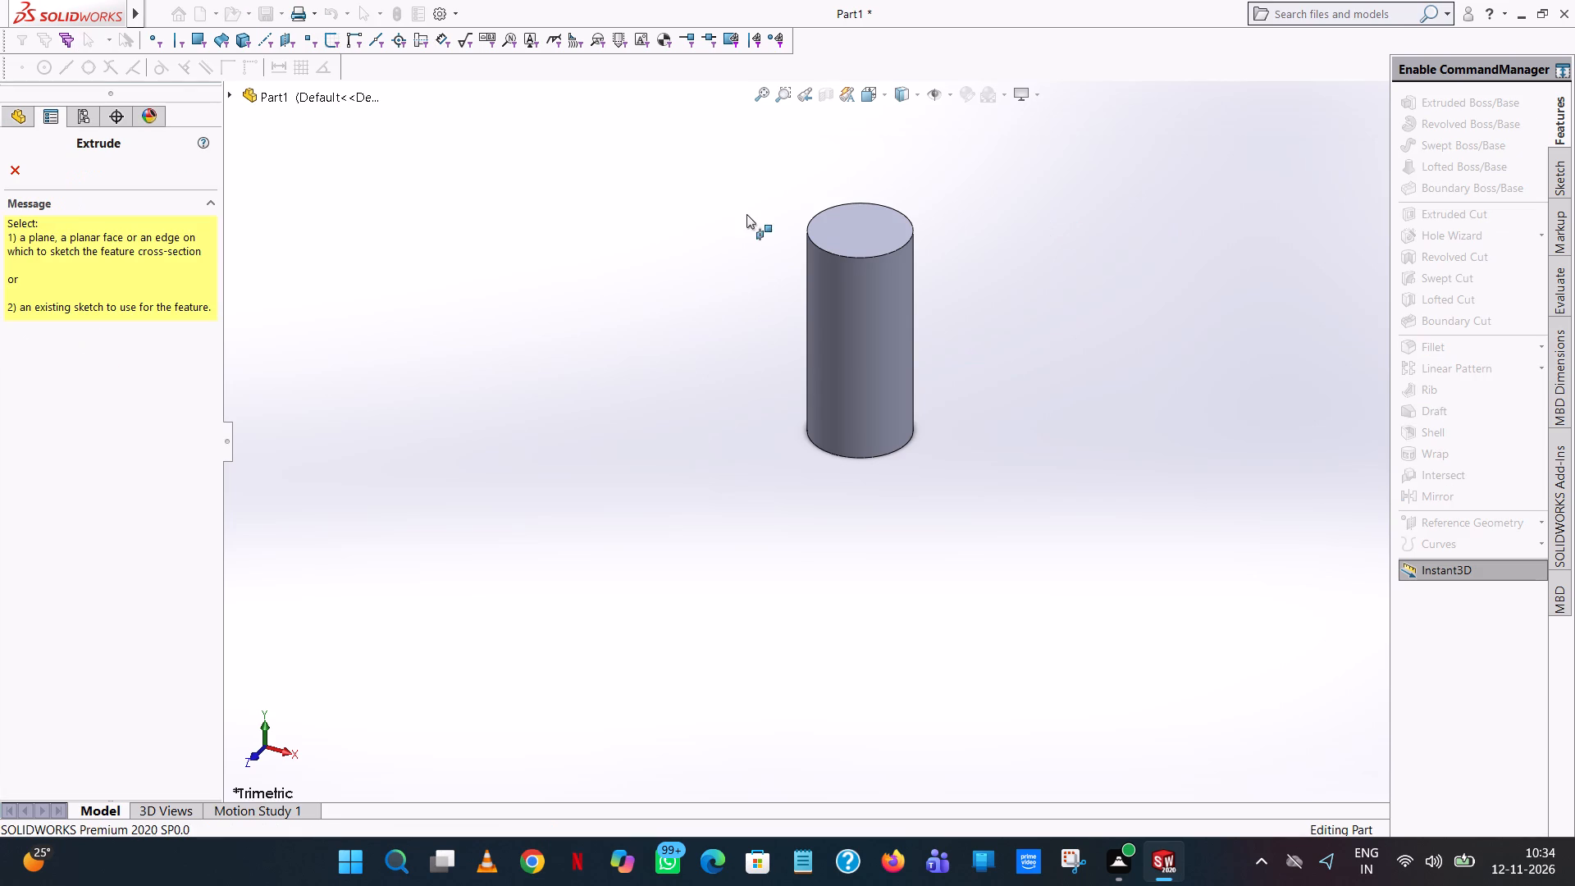
pyautogui.click(864, 232)
pyautogui.moveTo(1065, 234); pyautogui.dragTo(1096, 363, button='middle')
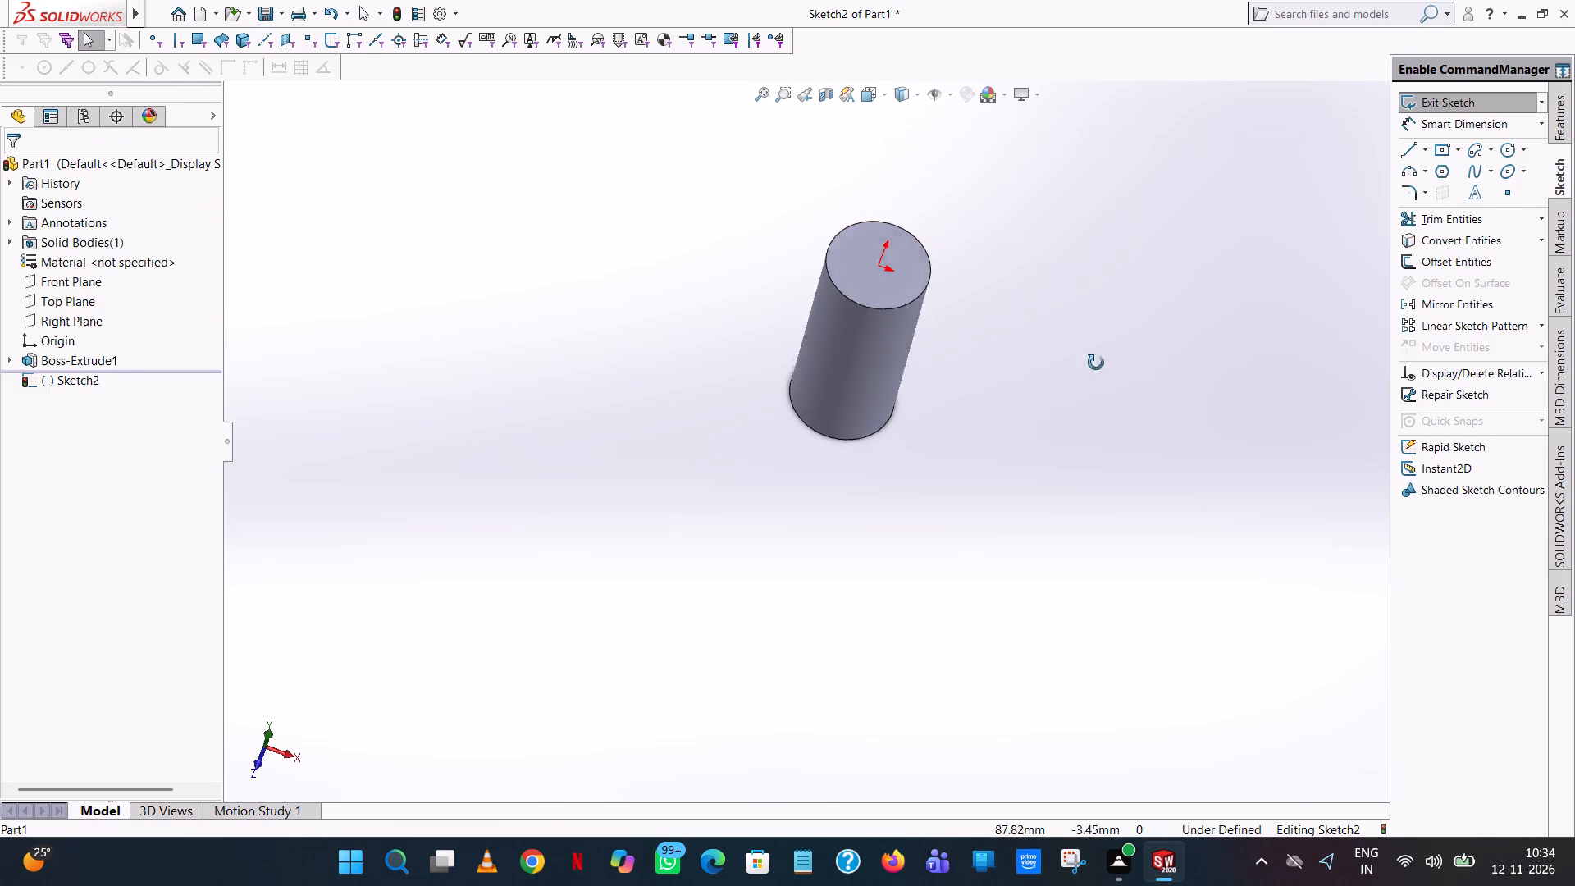
pyautogui.moveTo(1096, 363); pyautogui.dragTo(1096, 383, button='middle')
pyautogui.click(896, 90)
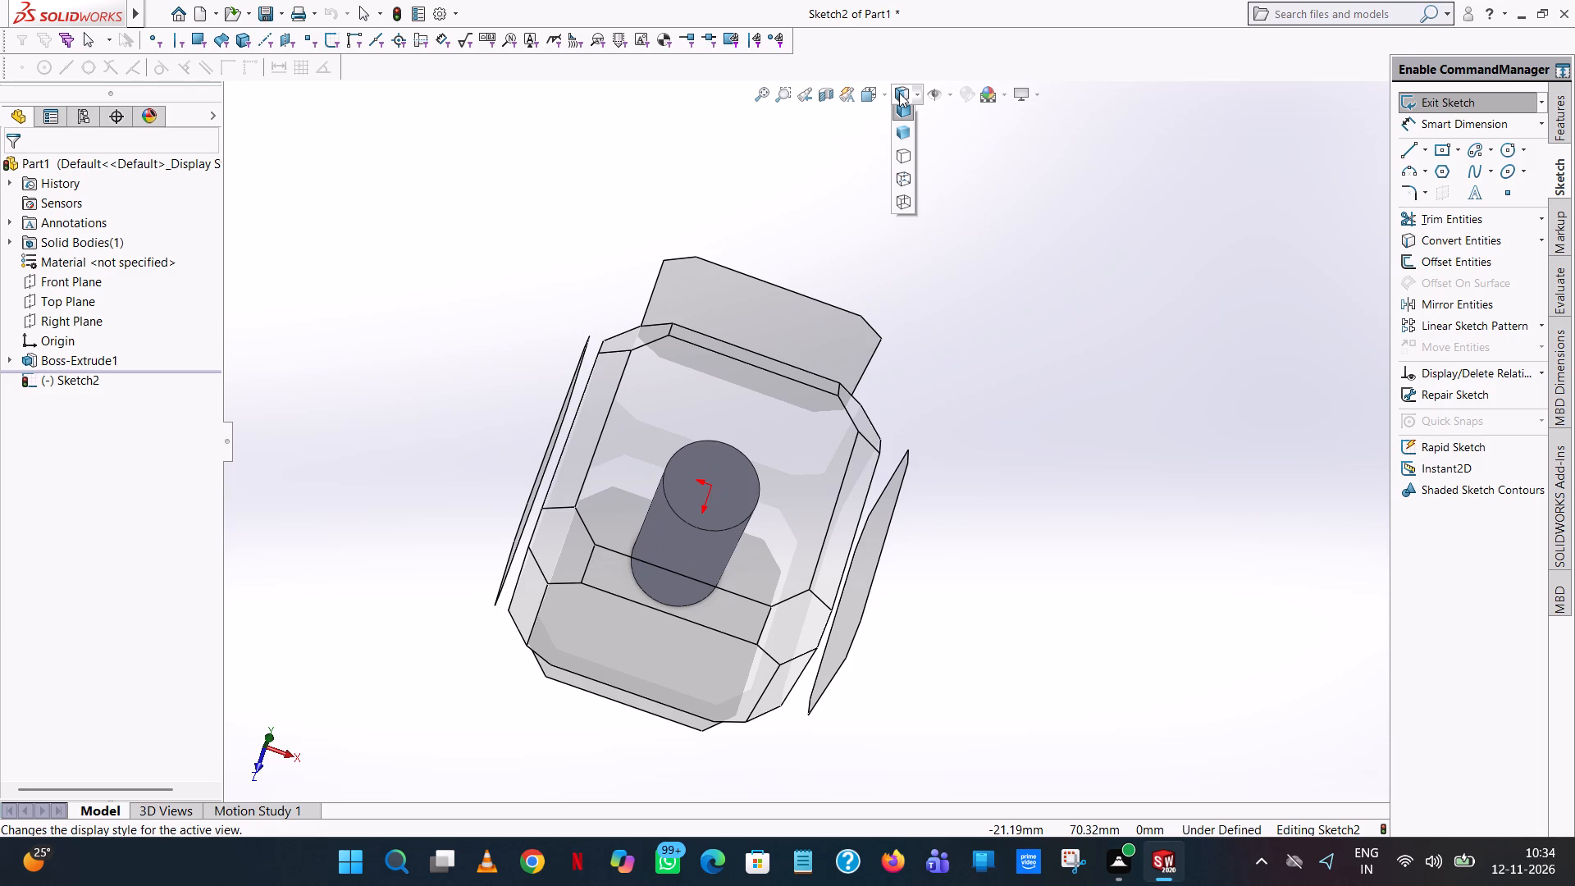
pyautogui.click(1112, 219)
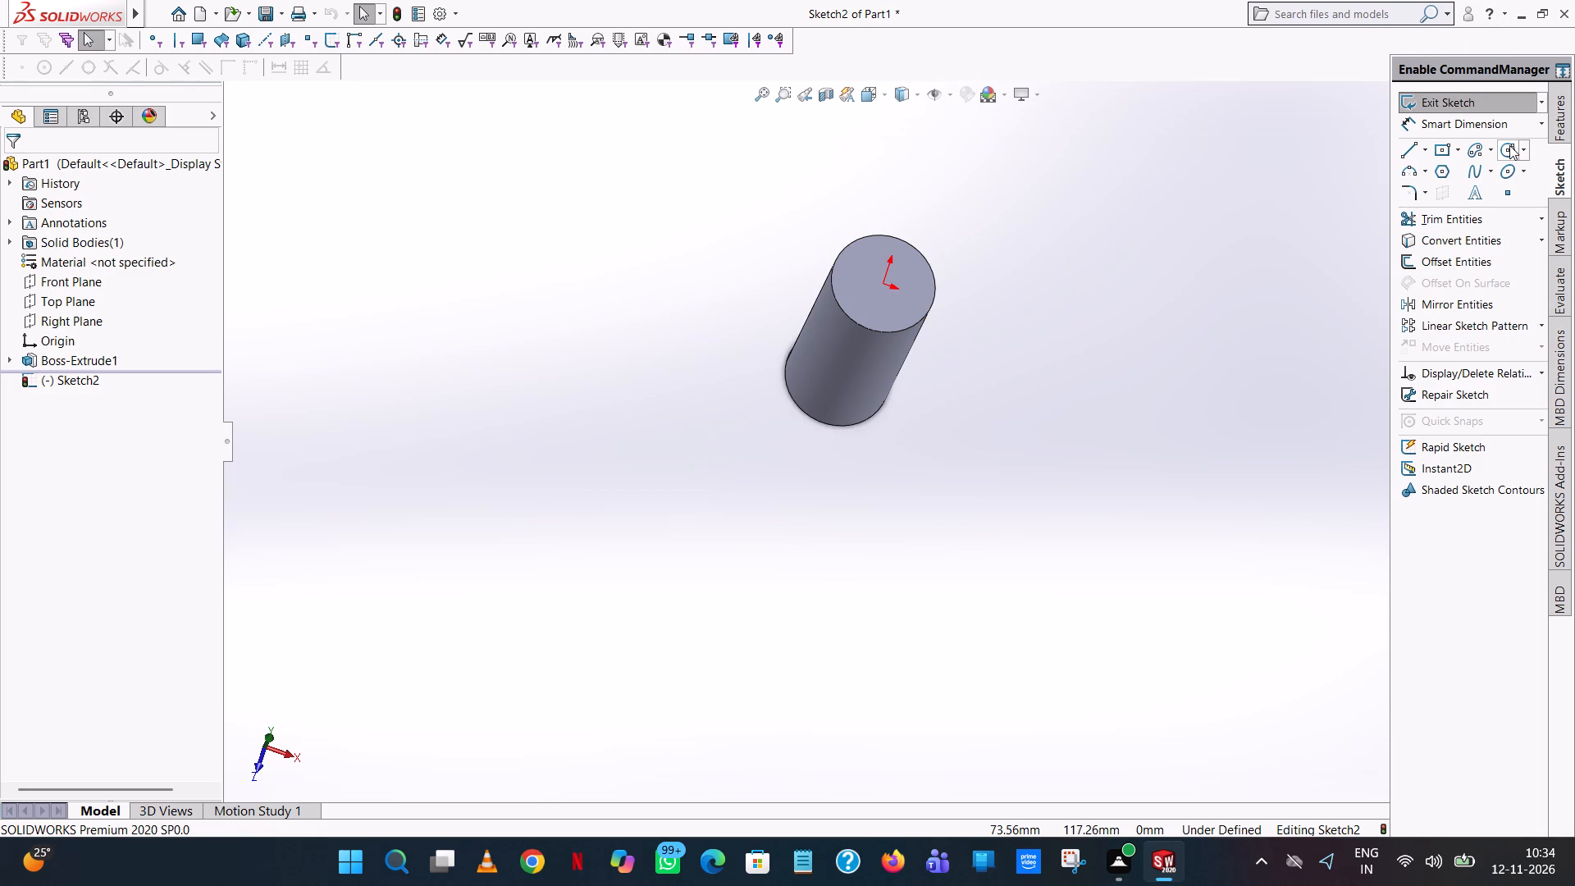
pyautogui.click(1507, 144)
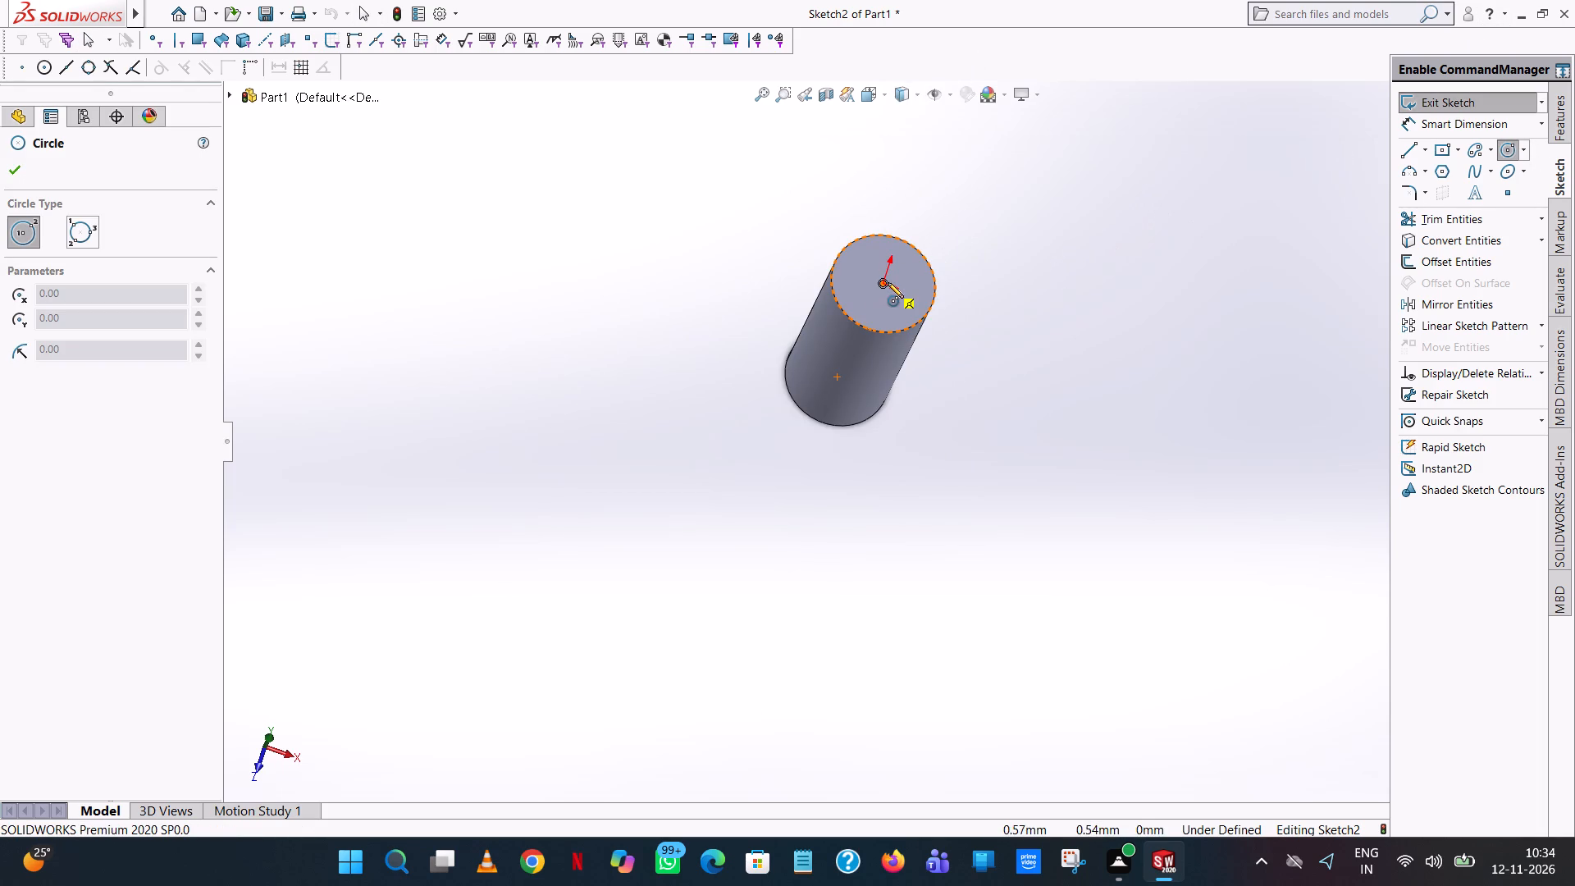
pyautogui.click(883, 282)
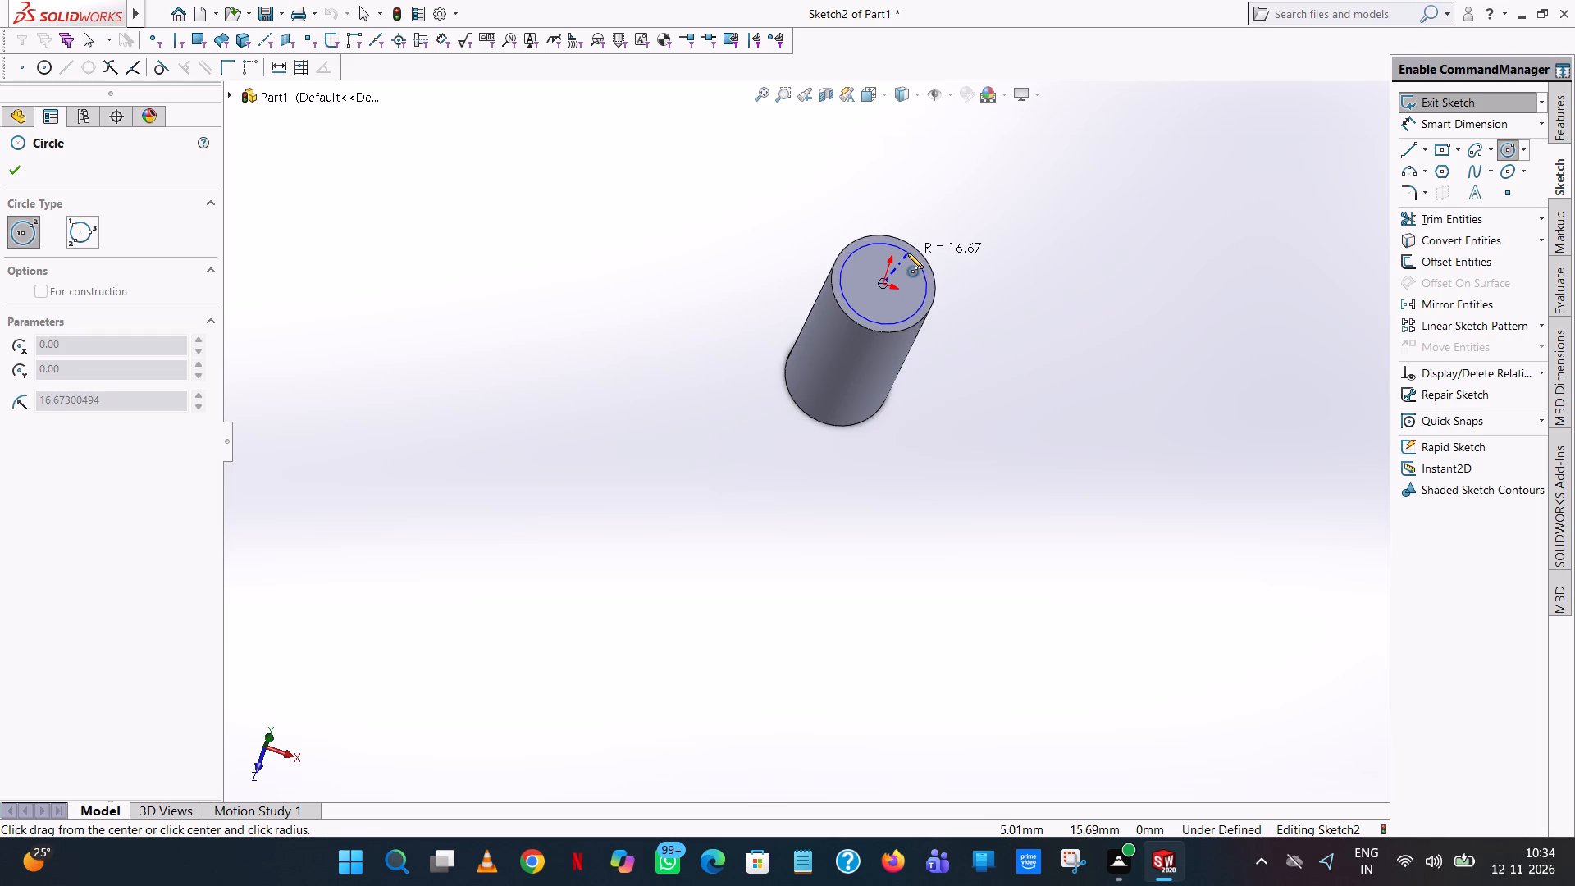
pyautogui.click(907, 253)
pyautogui.write('15')
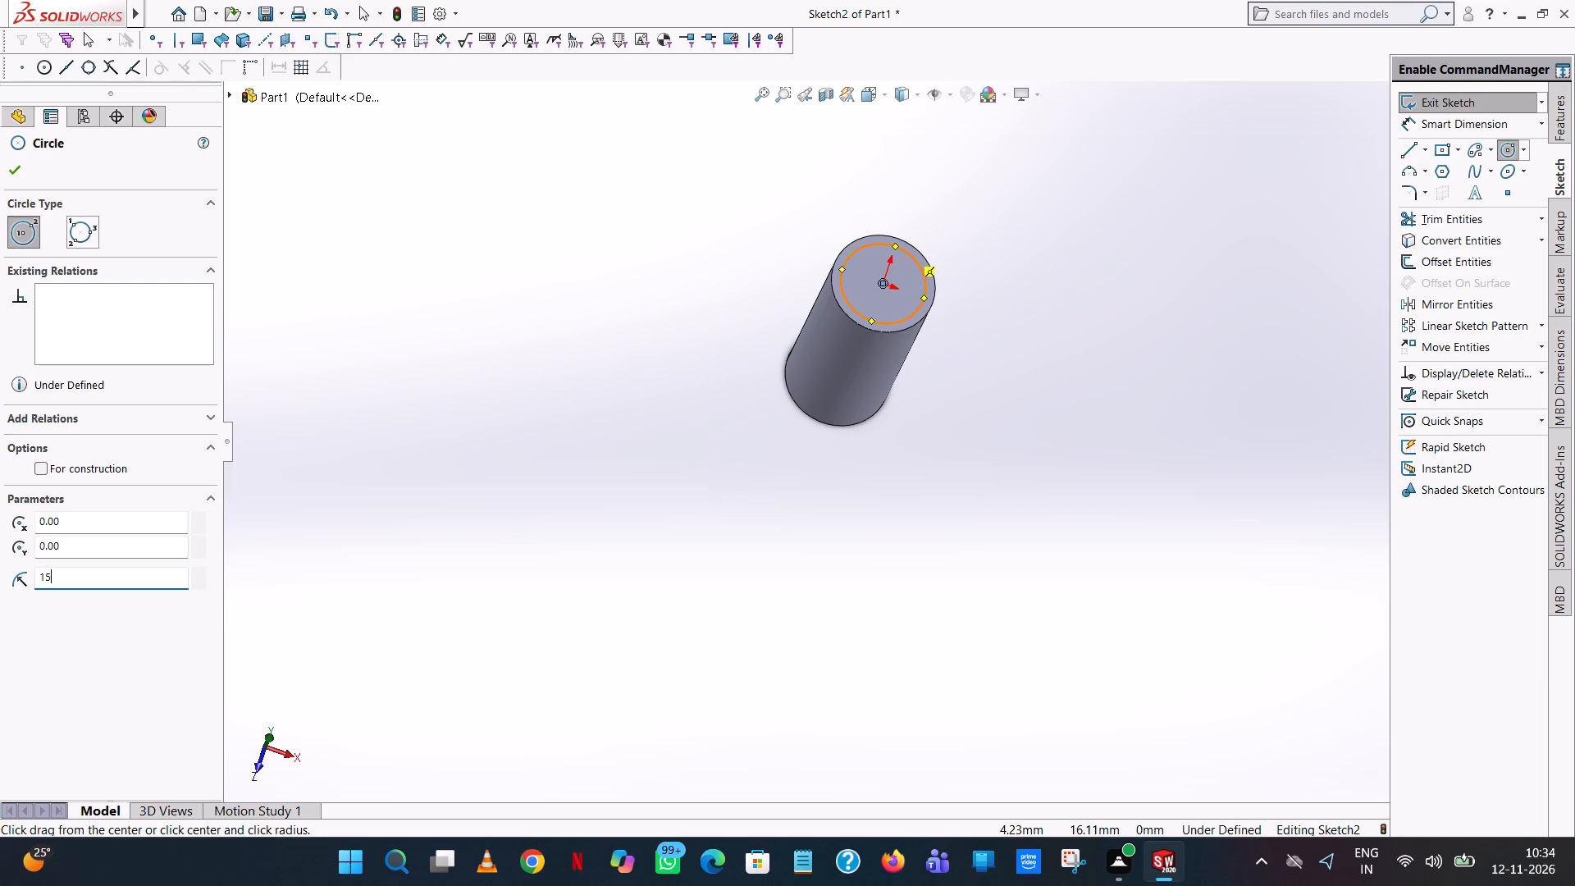
pyautogui.press('Return')
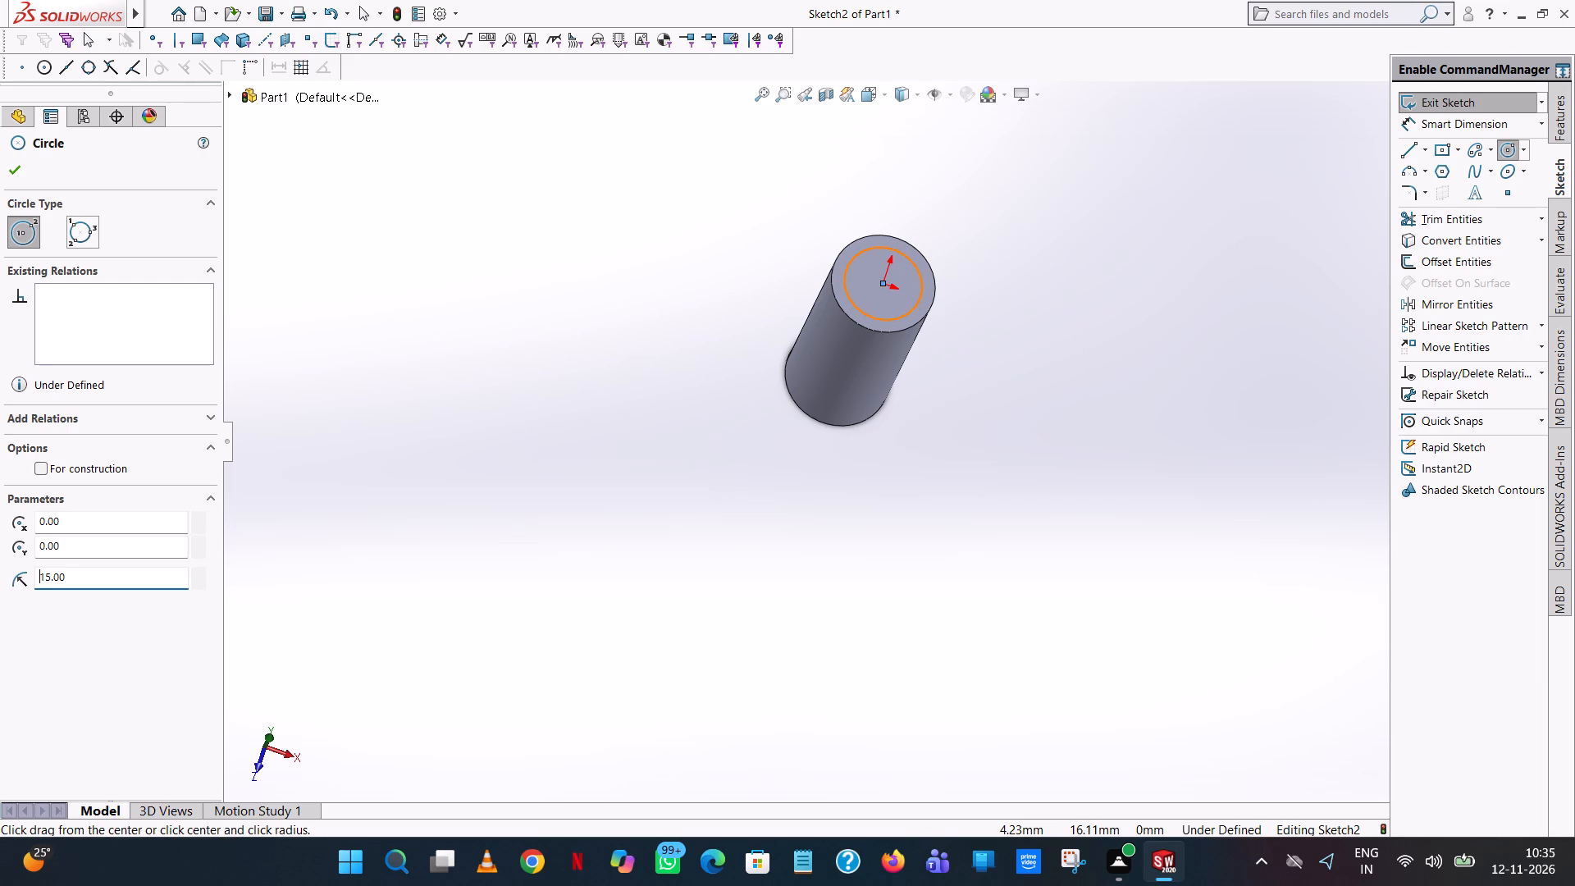
pyautogui.rightClick(952, 229)
pyautogui.click(1052, 243)
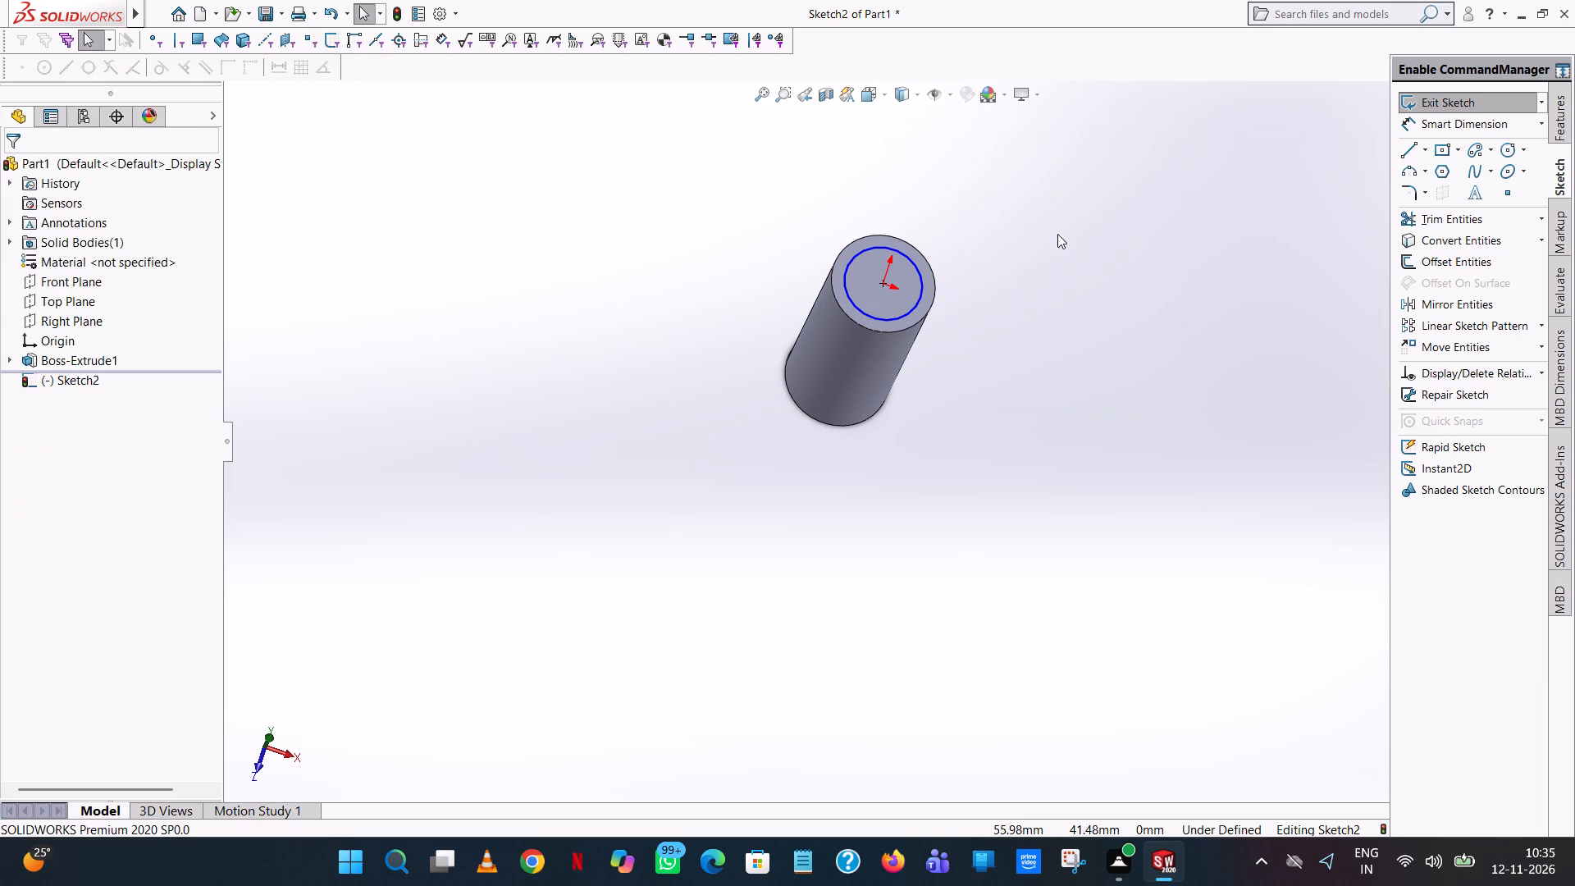
pyautogui.click(1078, 205)
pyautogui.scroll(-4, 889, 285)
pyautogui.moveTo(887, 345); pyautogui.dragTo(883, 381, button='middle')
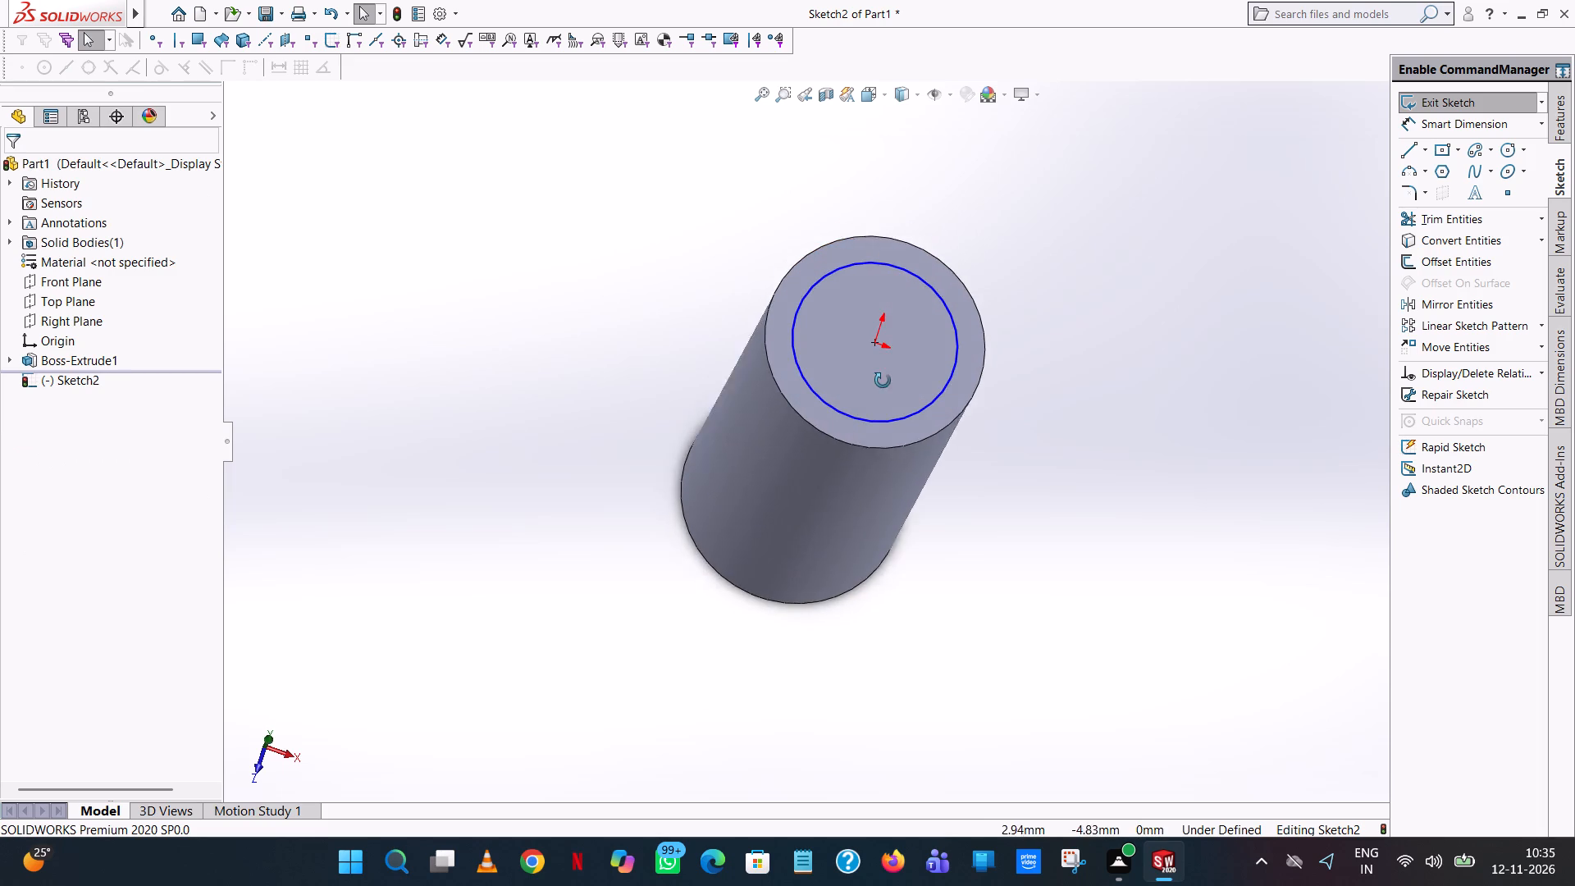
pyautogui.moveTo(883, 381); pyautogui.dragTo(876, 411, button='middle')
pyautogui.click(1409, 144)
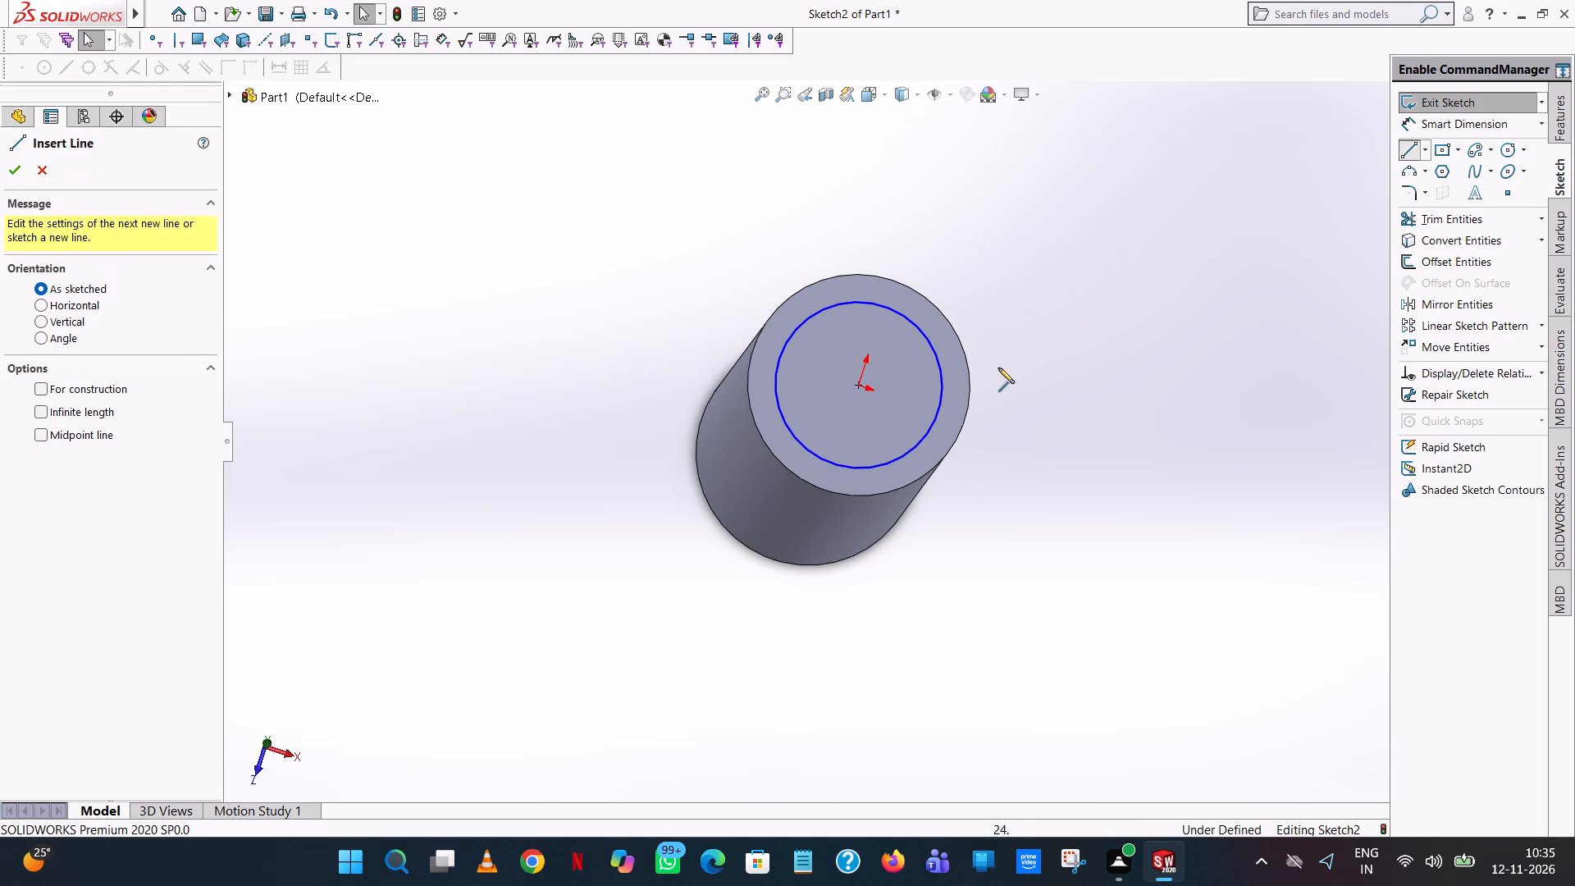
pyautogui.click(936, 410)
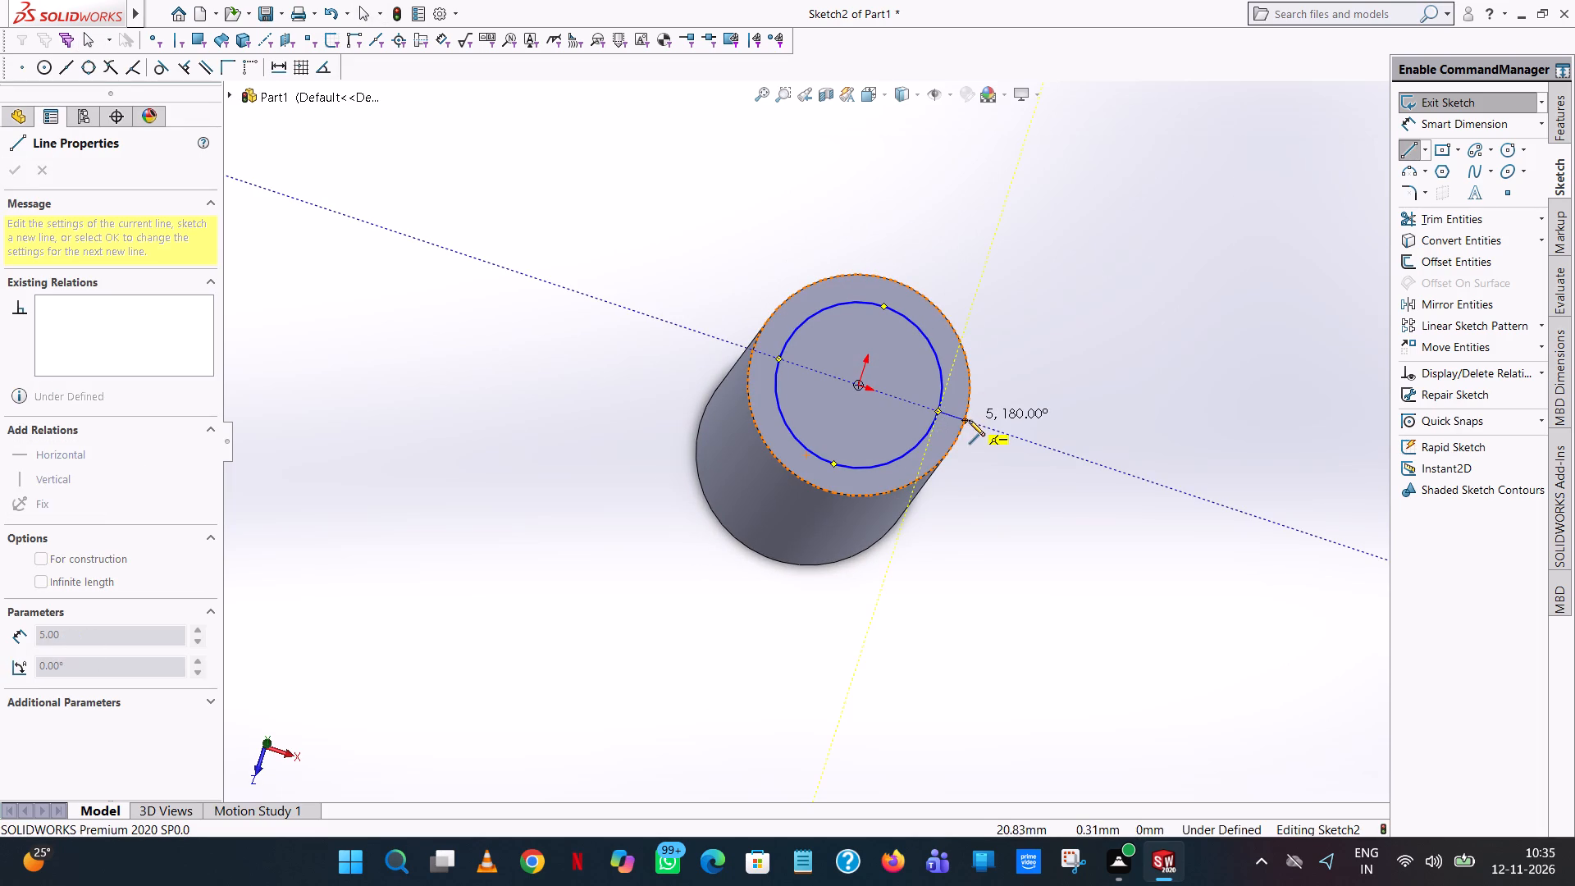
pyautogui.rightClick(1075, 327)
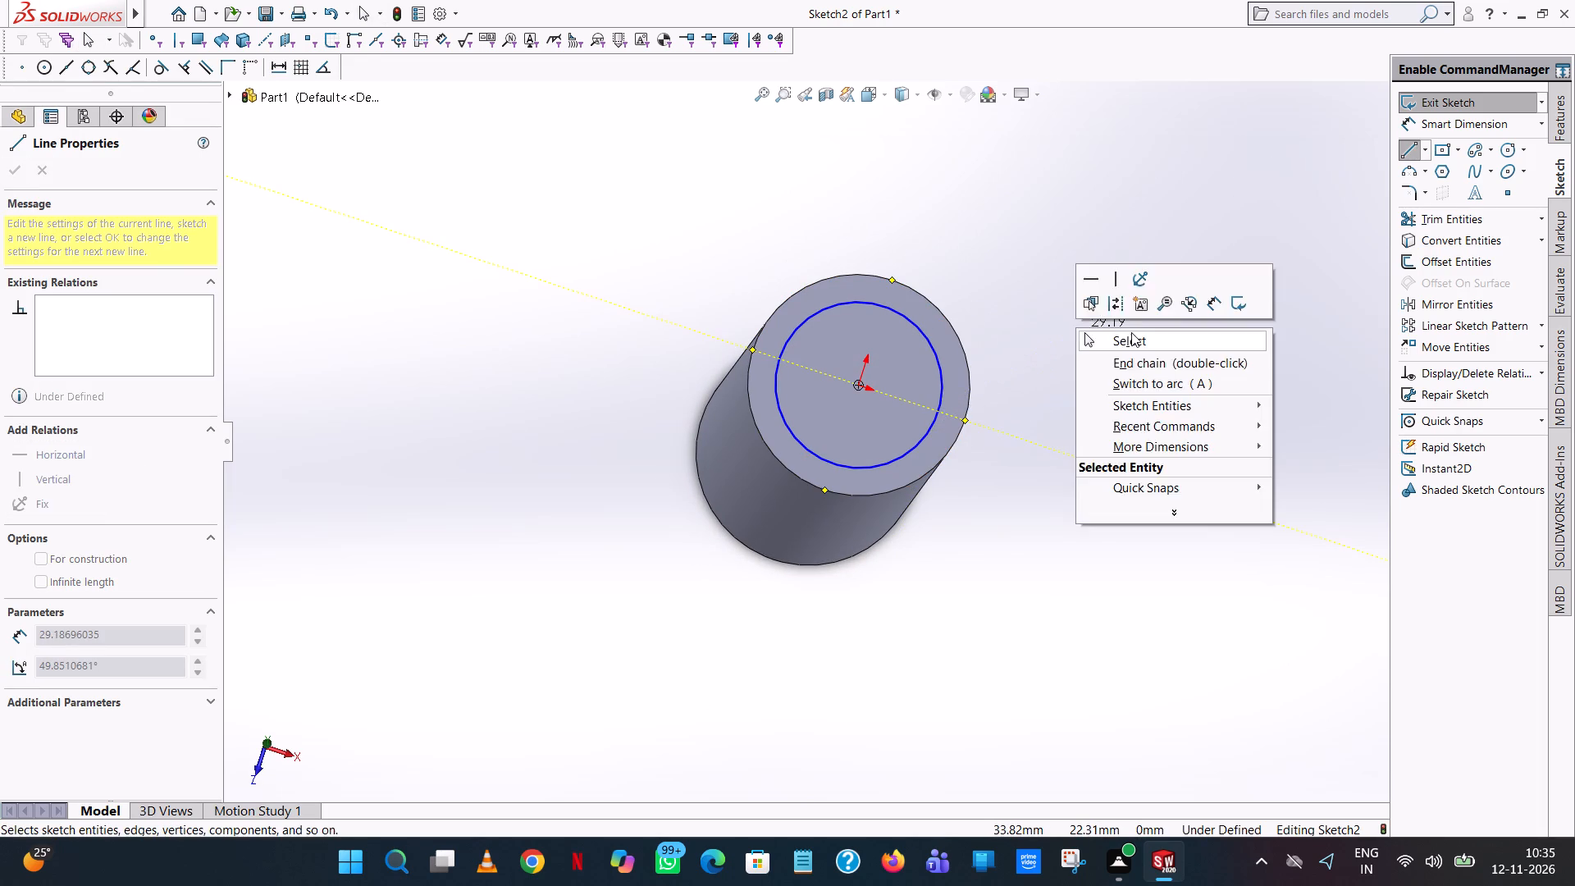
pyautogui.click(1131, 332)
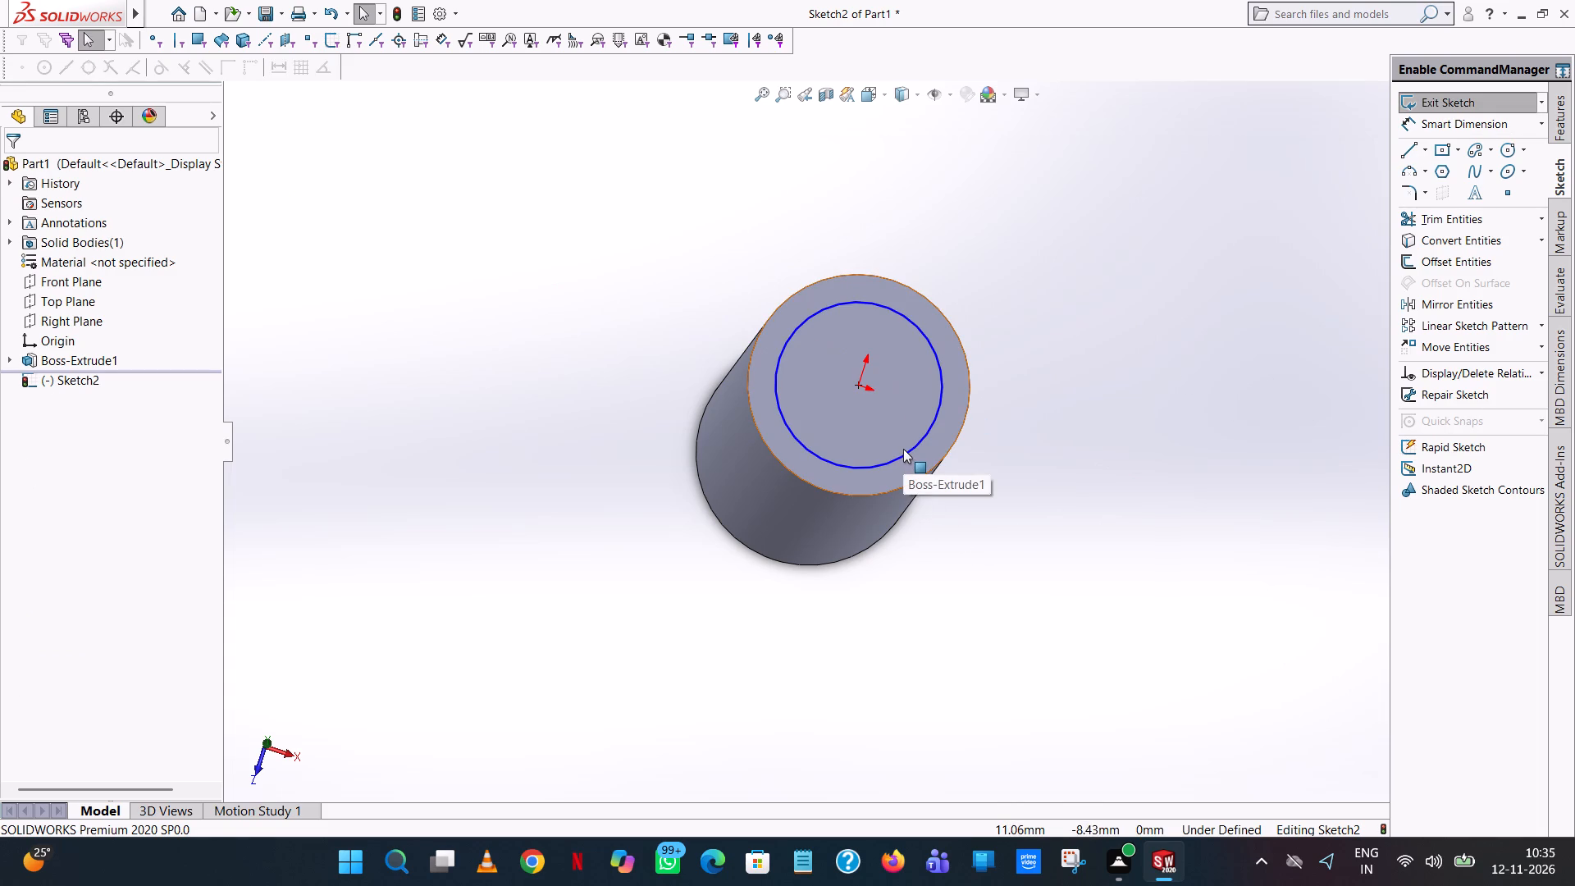
# Dimension the diameter of the concentric circle on the cylinder's top face with Smart Dimension.
pyautogui.moveTo(922, 438); pyautogui.dragTo(949, 348, button='middle')
pyautogui.scroll(1, 949, 349)
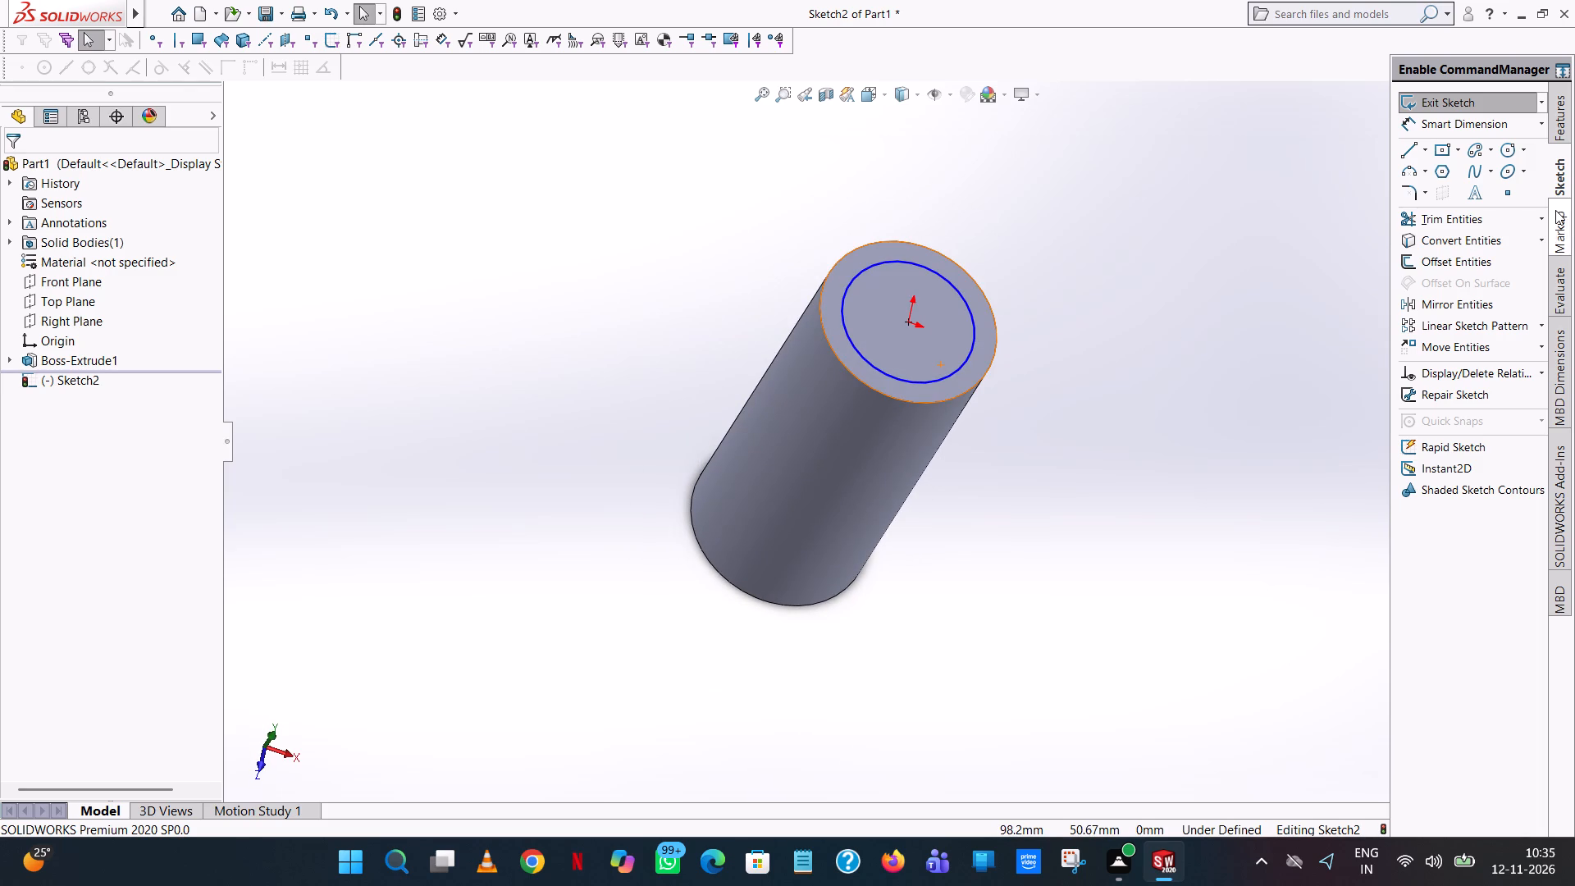
pyautogui.click(1508, 125)
pyautogui.click(961, 293)
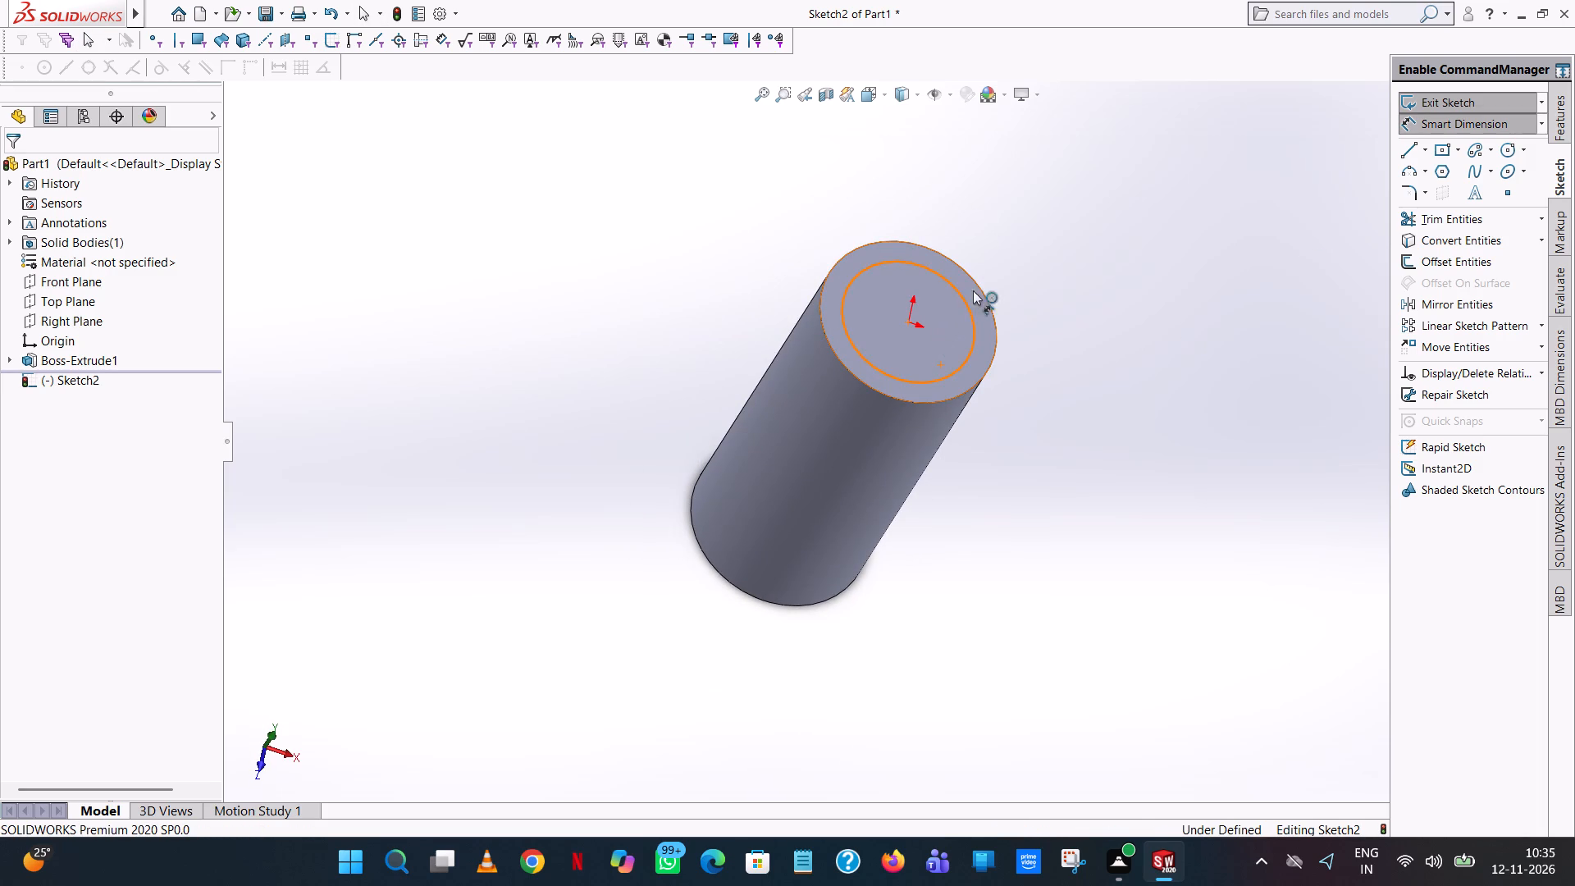
pyautogui.click(1179, 248)
pyautogui.click(1118, 215)
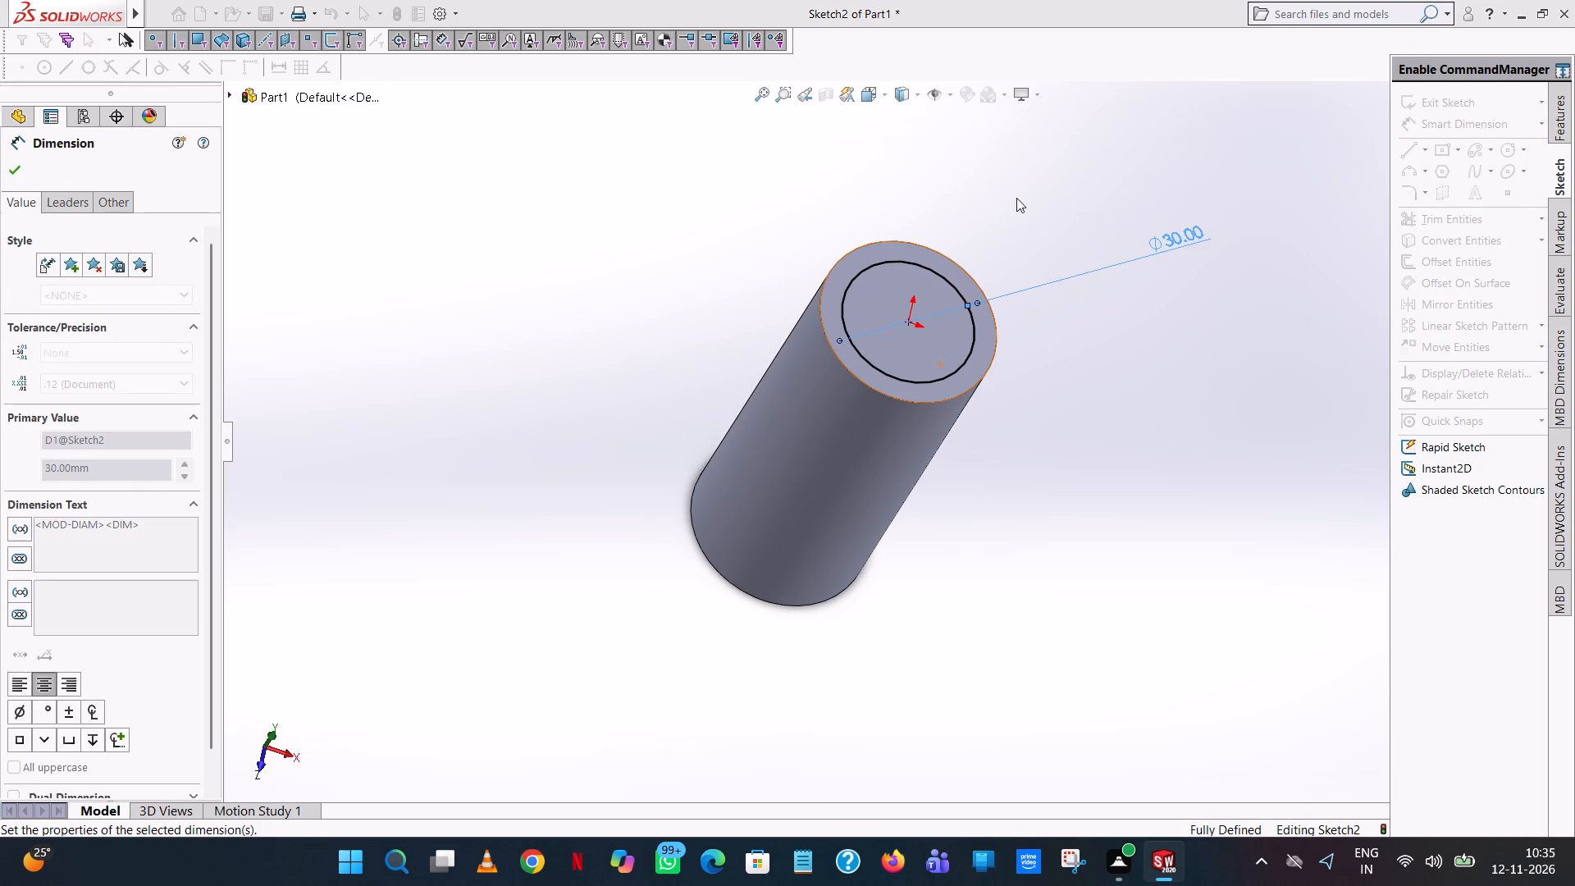
pyautogui.click(1012, 189)
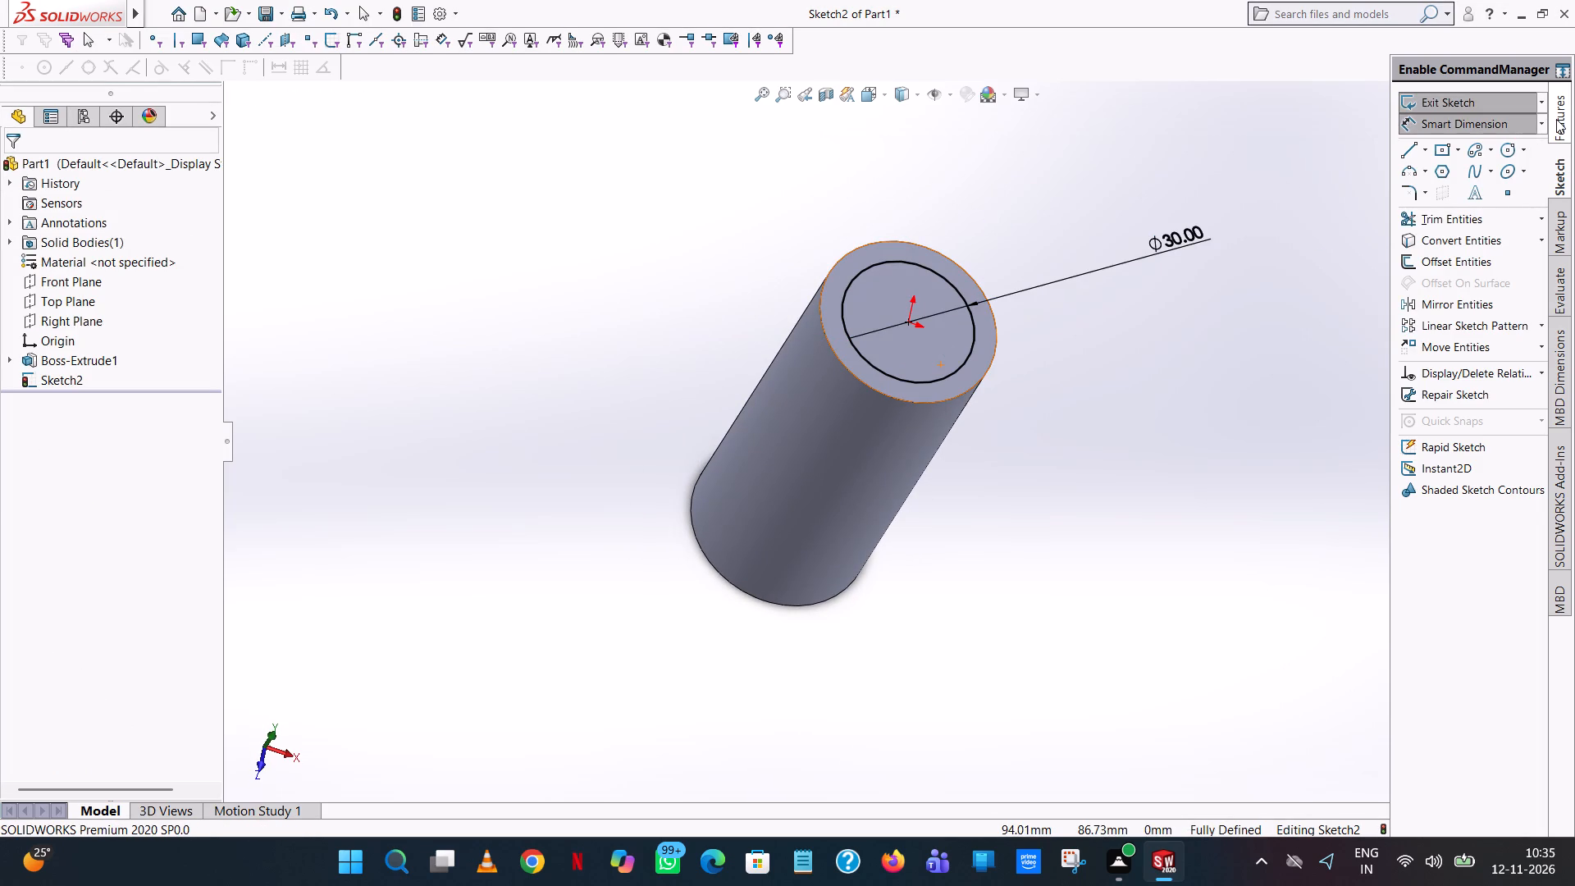
# Cut-extrude the 30 mm circle down into the cylinder as a blind cut to a depth of 83 mm (88-5).
pyautogui.click(1556, 119)
pyautogui.click(1413, 218)
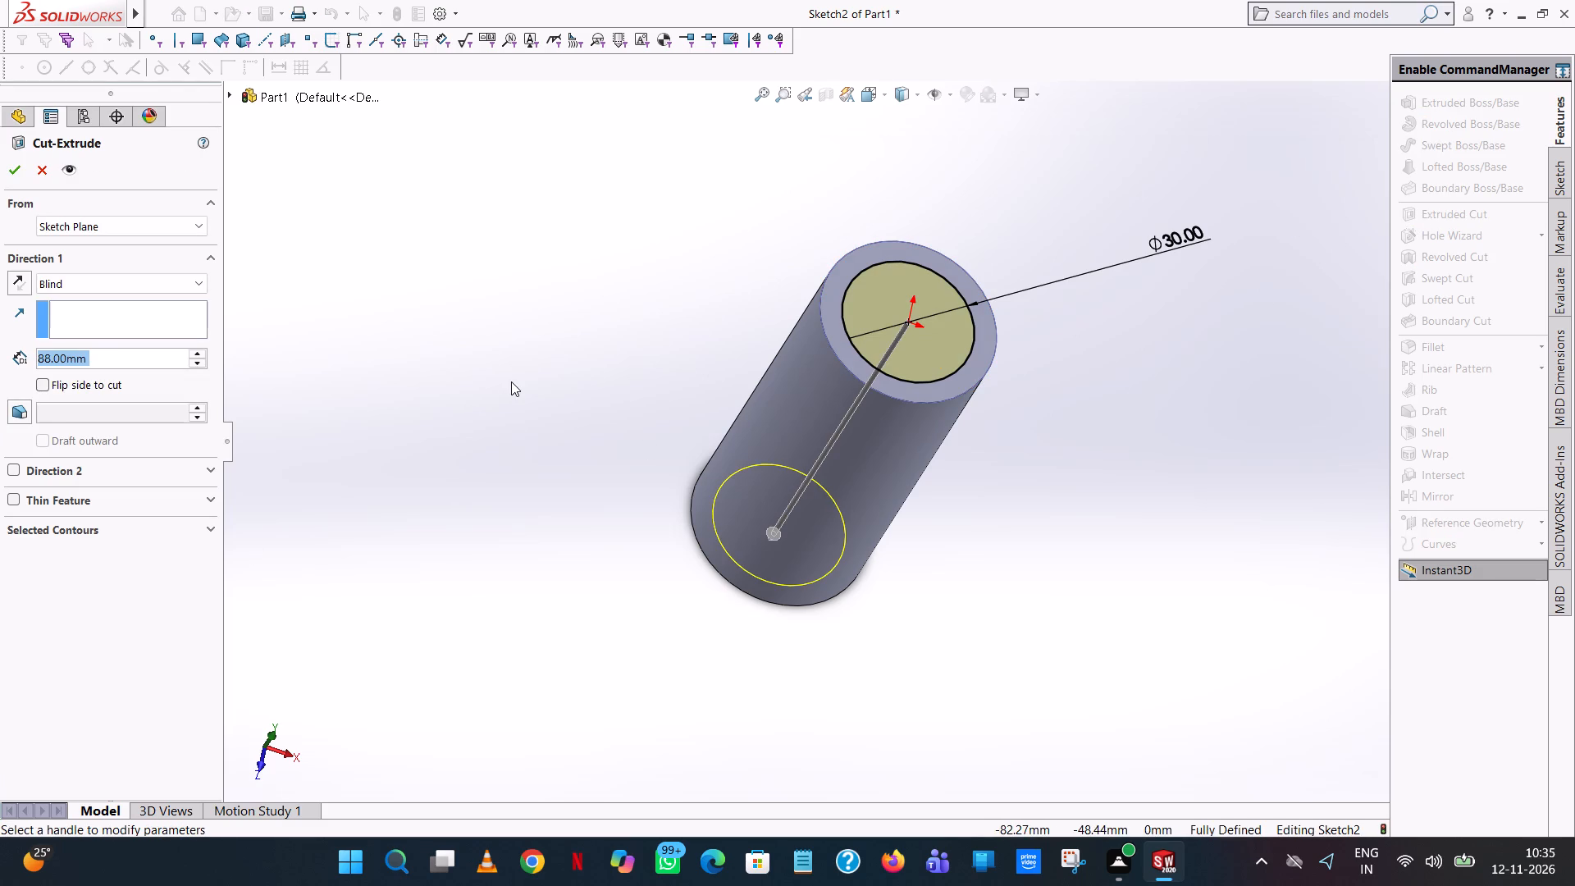
pyautogui.write('88-8')
pyautogui.press('BackSpace')
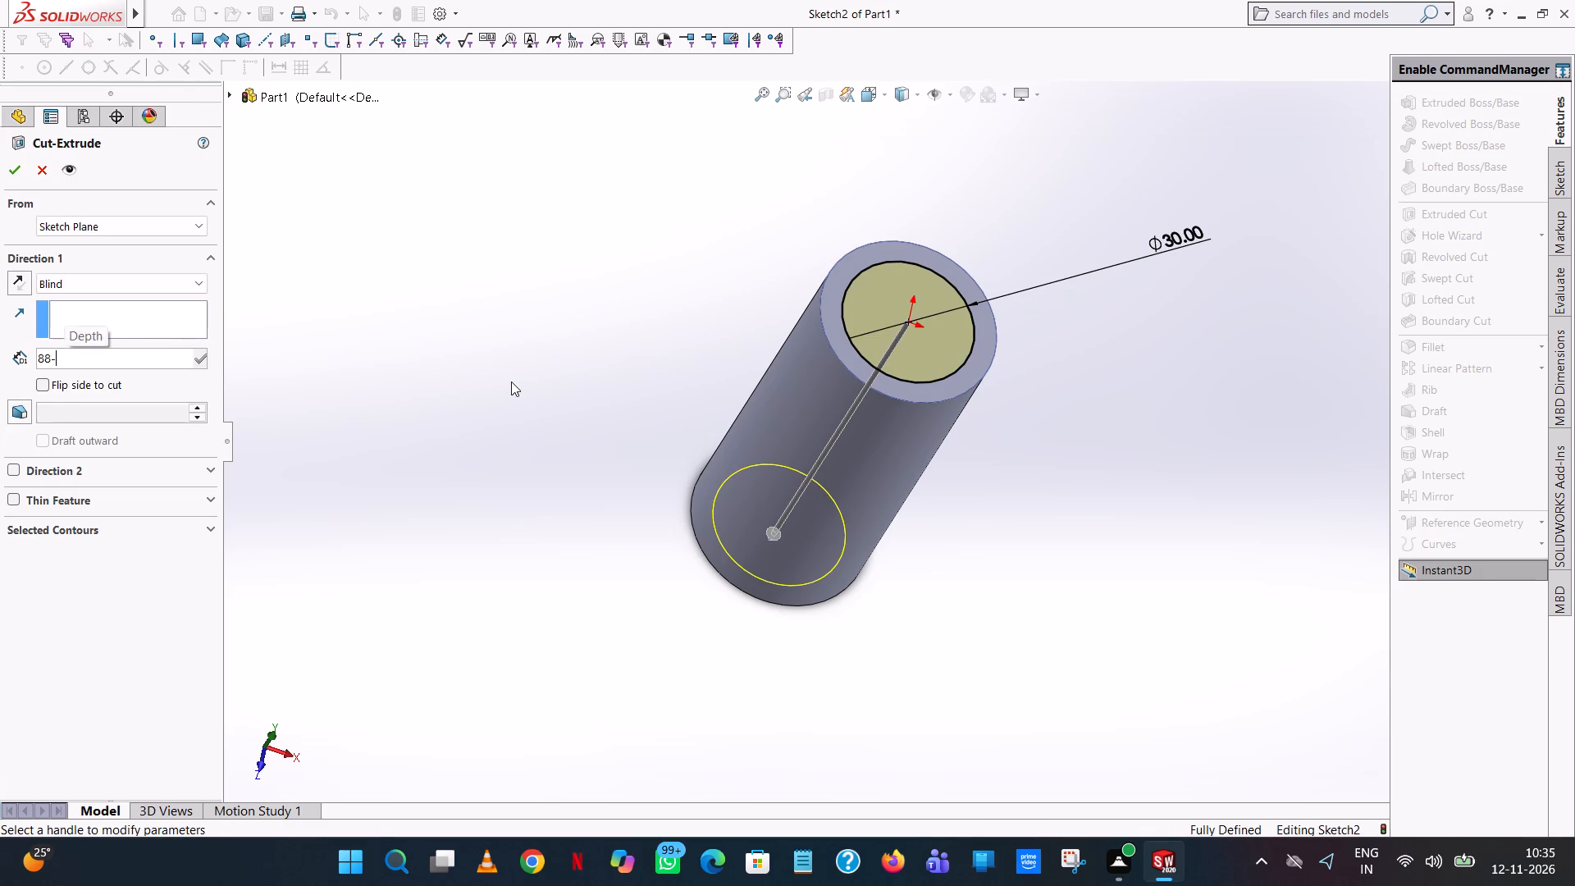
pyautogui.press('5')
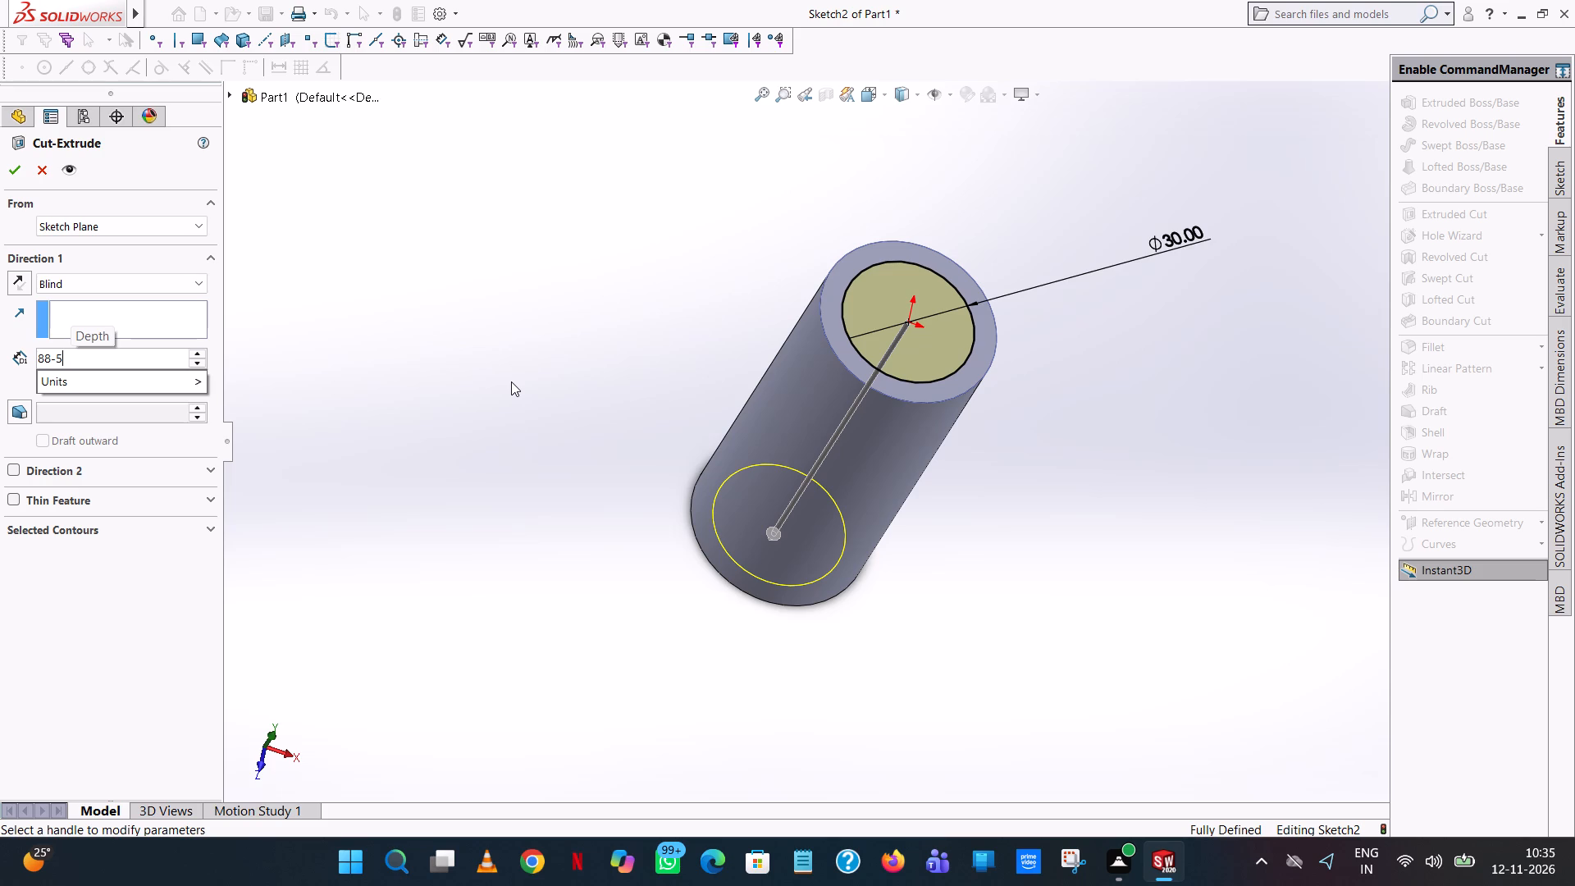
pyautogui.press('Return')
pyautogui.moveTo(651, 397); pyautogui.dragTo(682, 328, button='middle')
pyautogui.scroll(1, 651, 397)
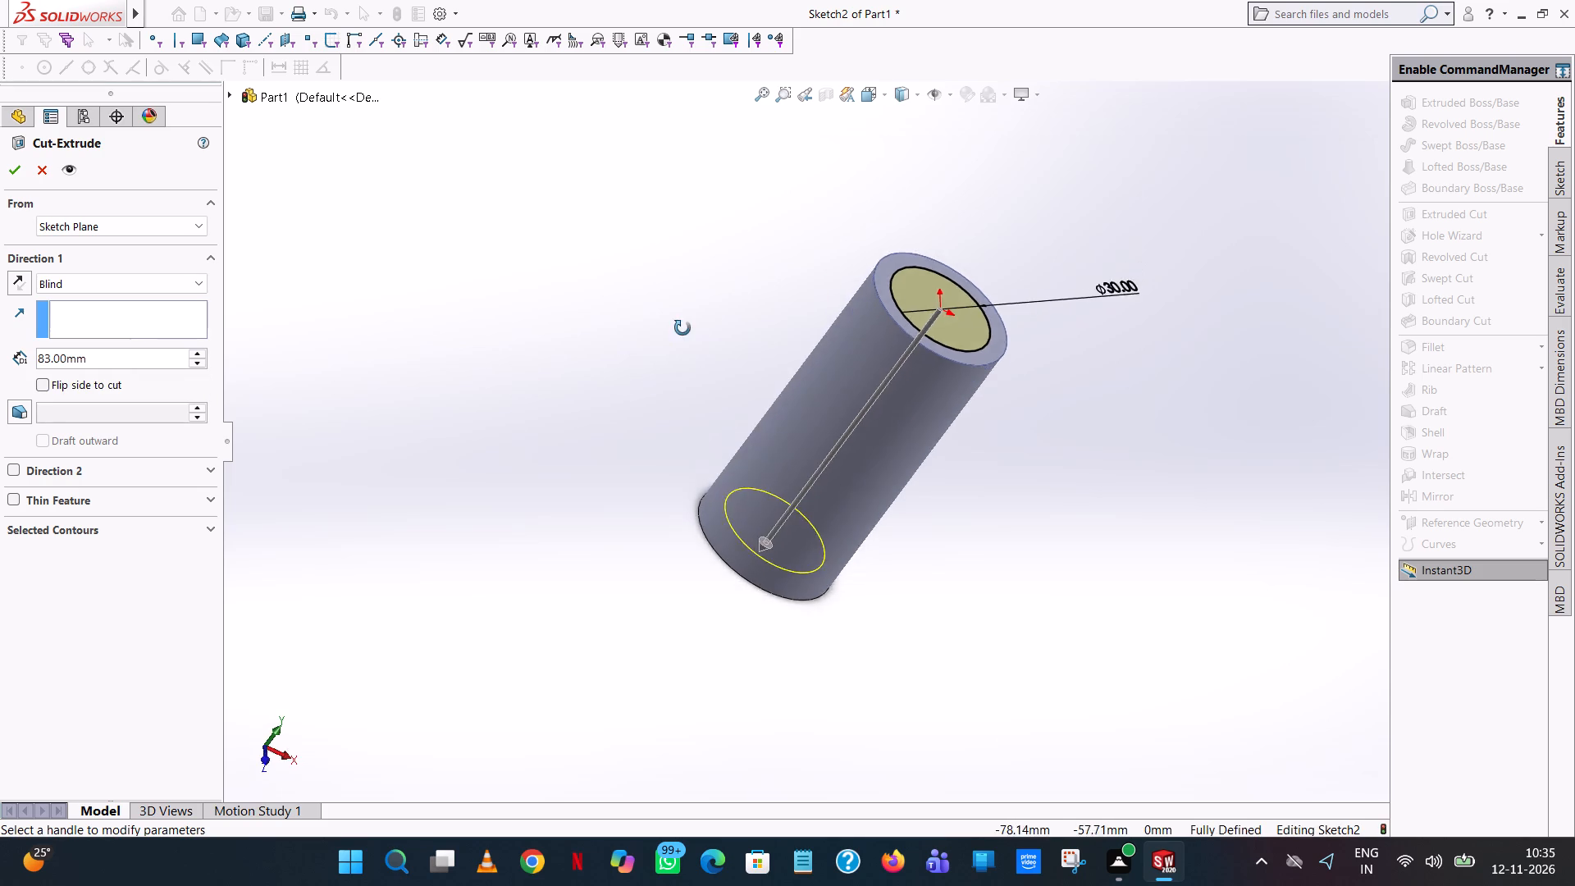
pyautogui.moveTo(682, 328); pyautogui.dragTo(753, 264, button='middle')
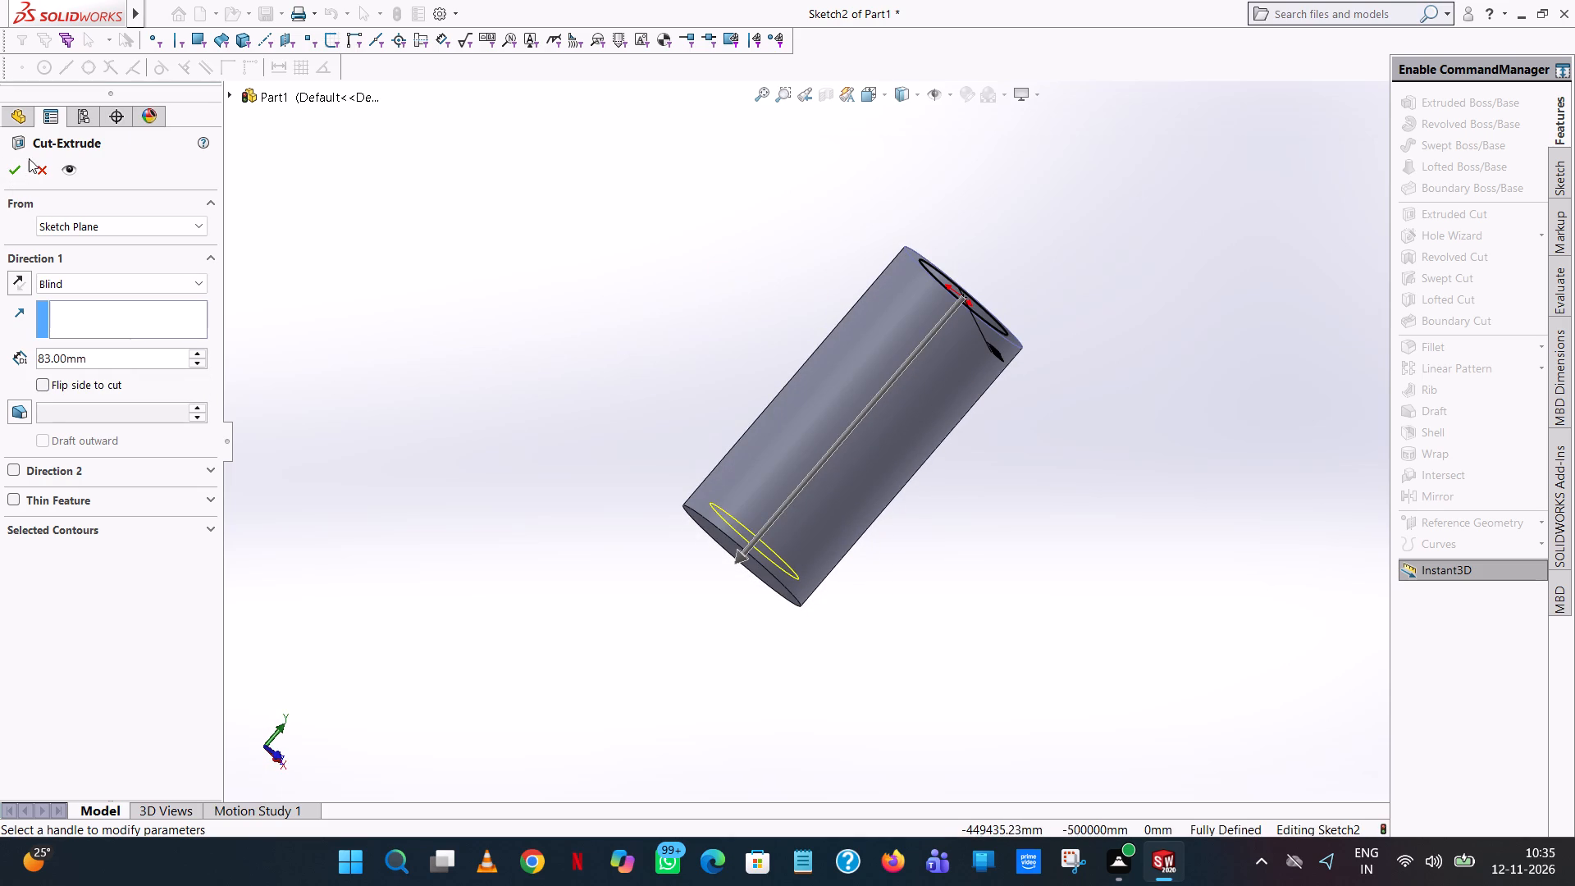
pyautogui.click(13, 163)
pyautogui.click(583, 267)
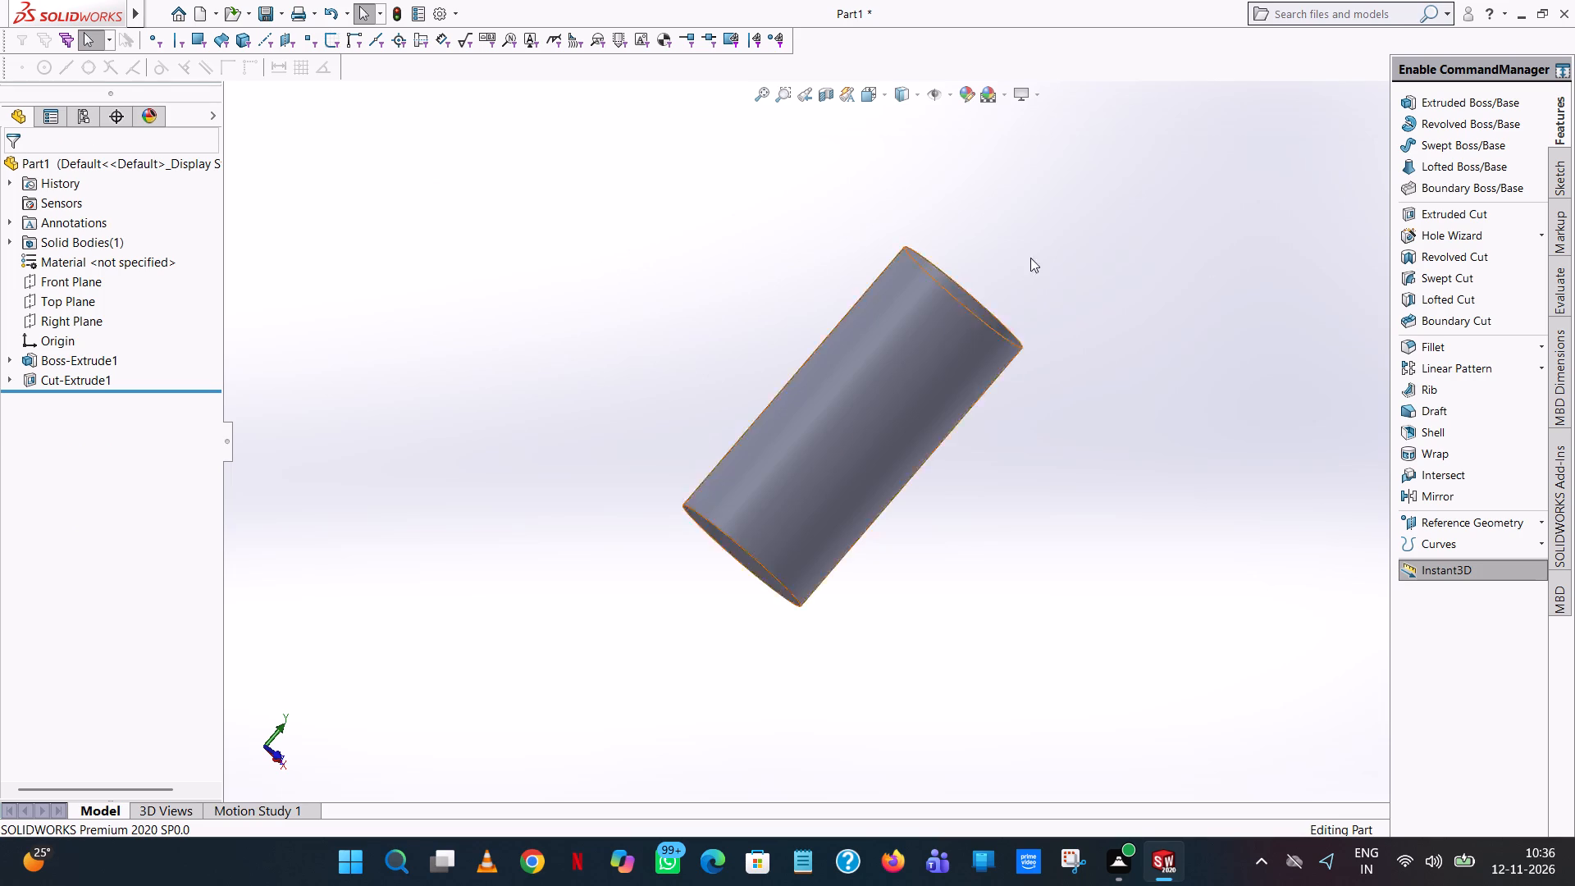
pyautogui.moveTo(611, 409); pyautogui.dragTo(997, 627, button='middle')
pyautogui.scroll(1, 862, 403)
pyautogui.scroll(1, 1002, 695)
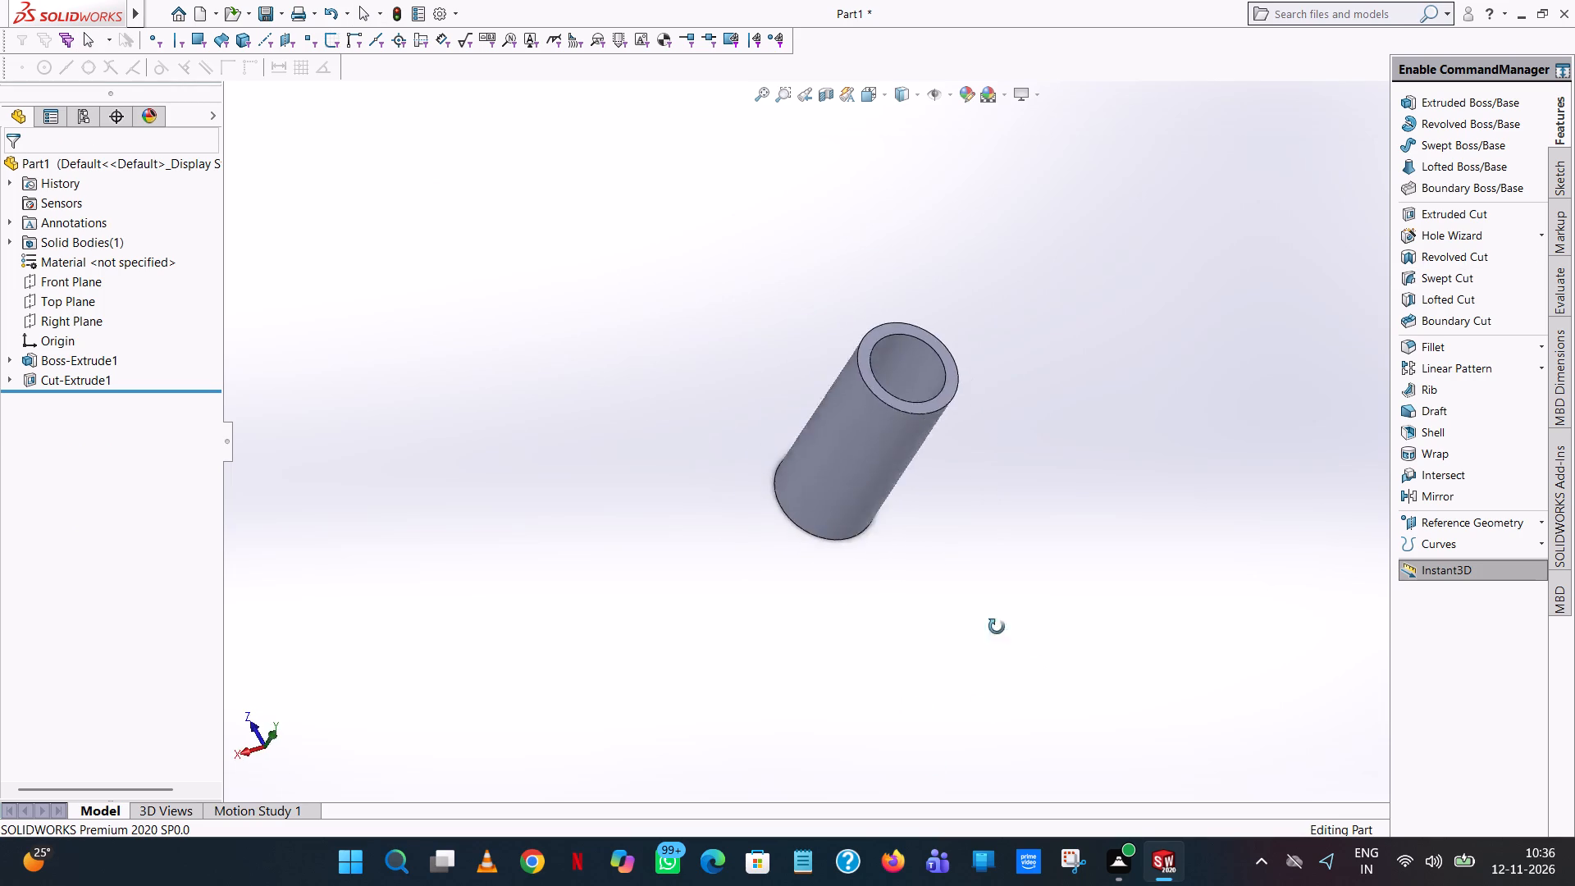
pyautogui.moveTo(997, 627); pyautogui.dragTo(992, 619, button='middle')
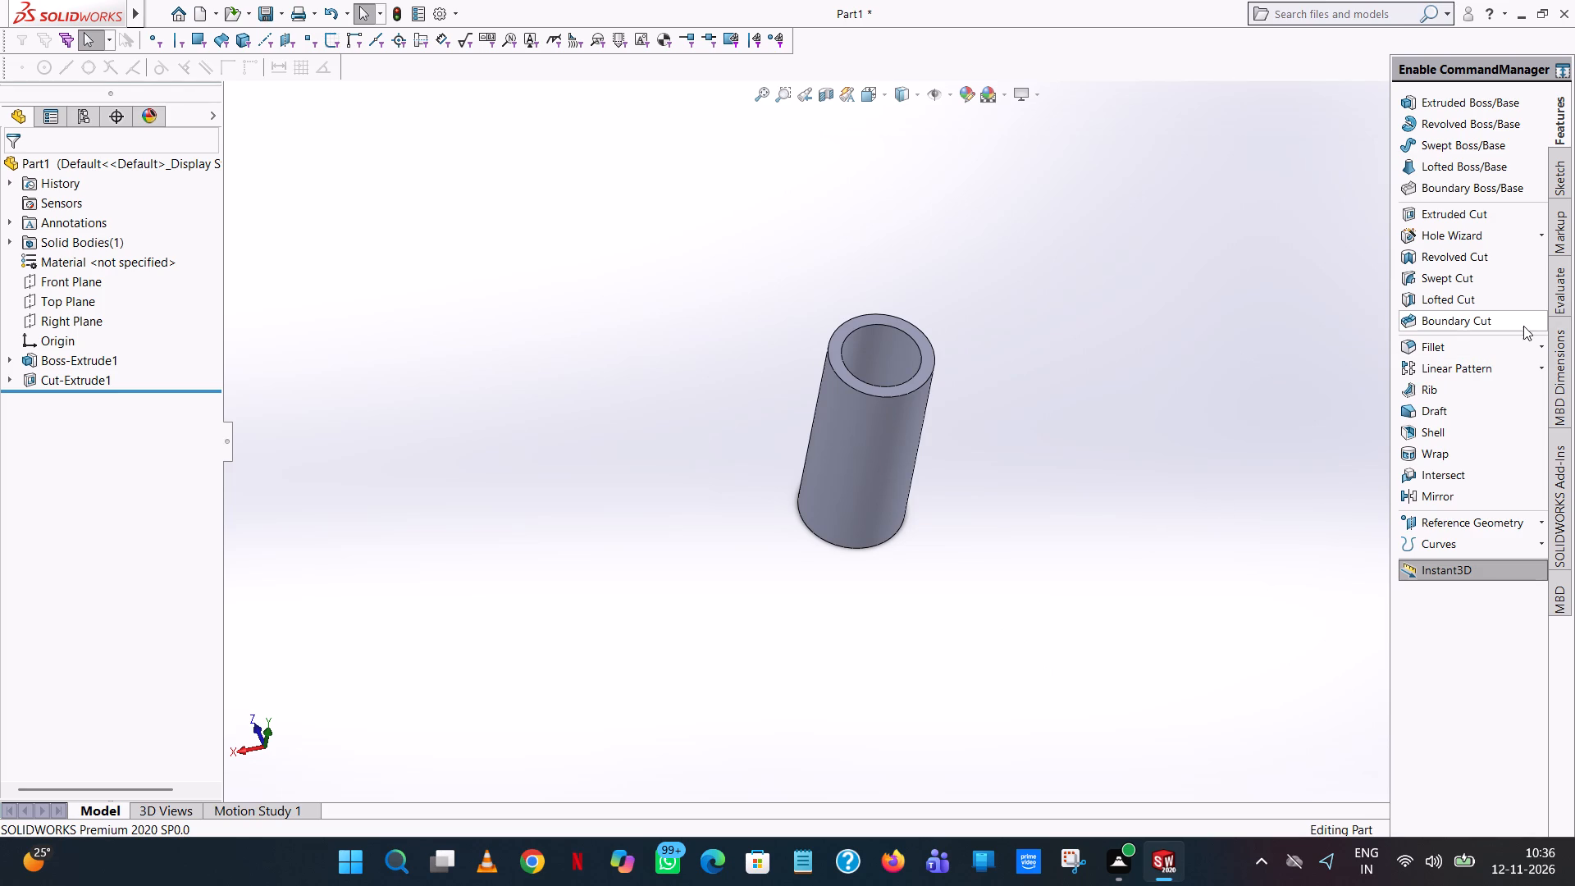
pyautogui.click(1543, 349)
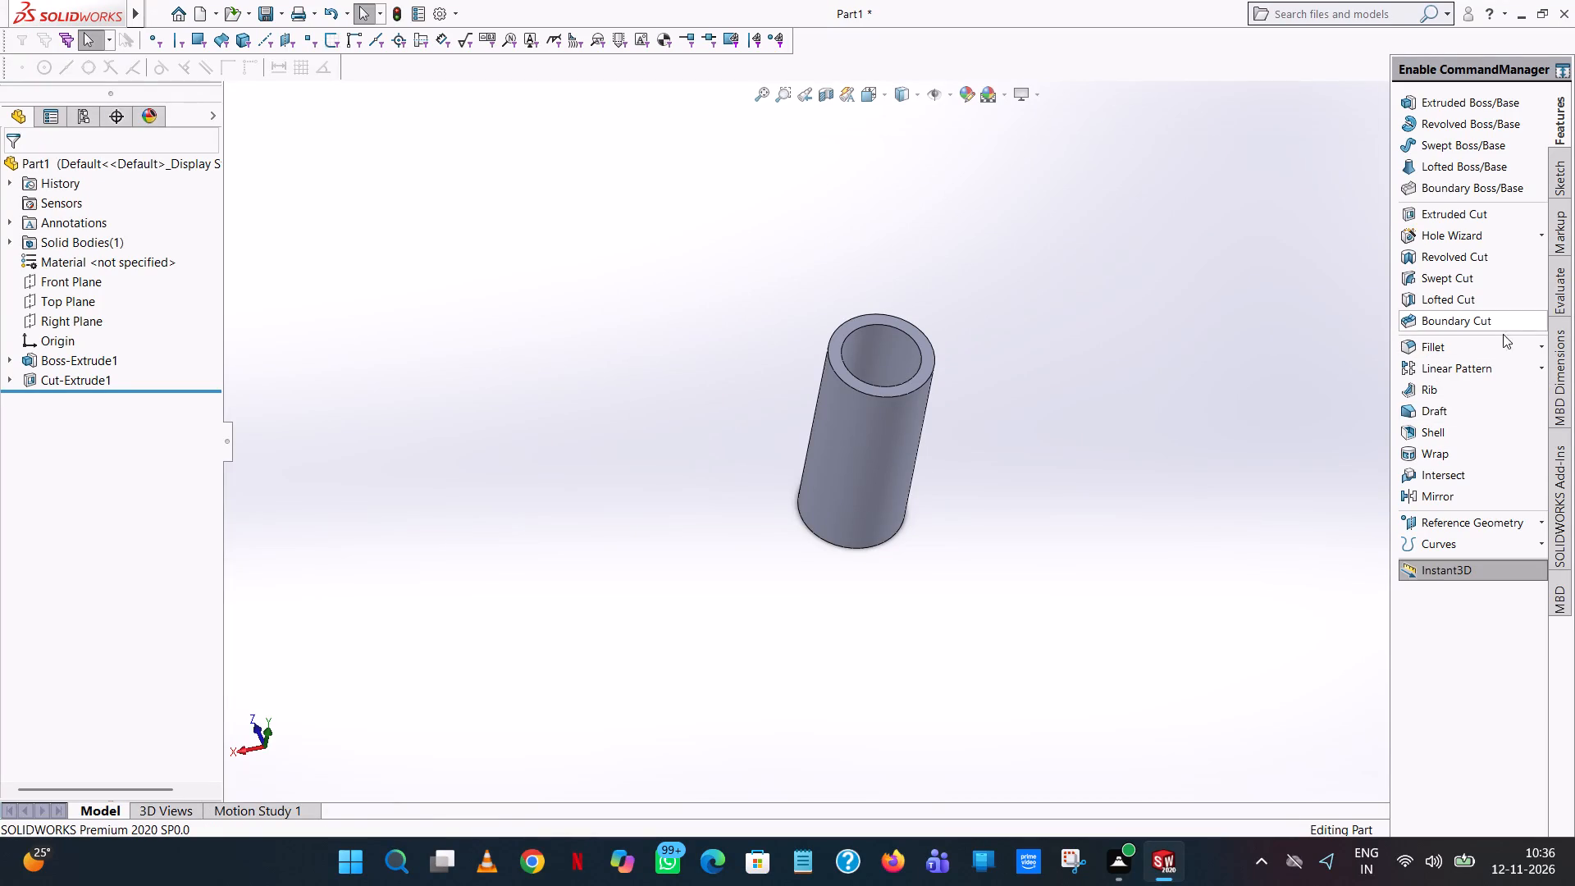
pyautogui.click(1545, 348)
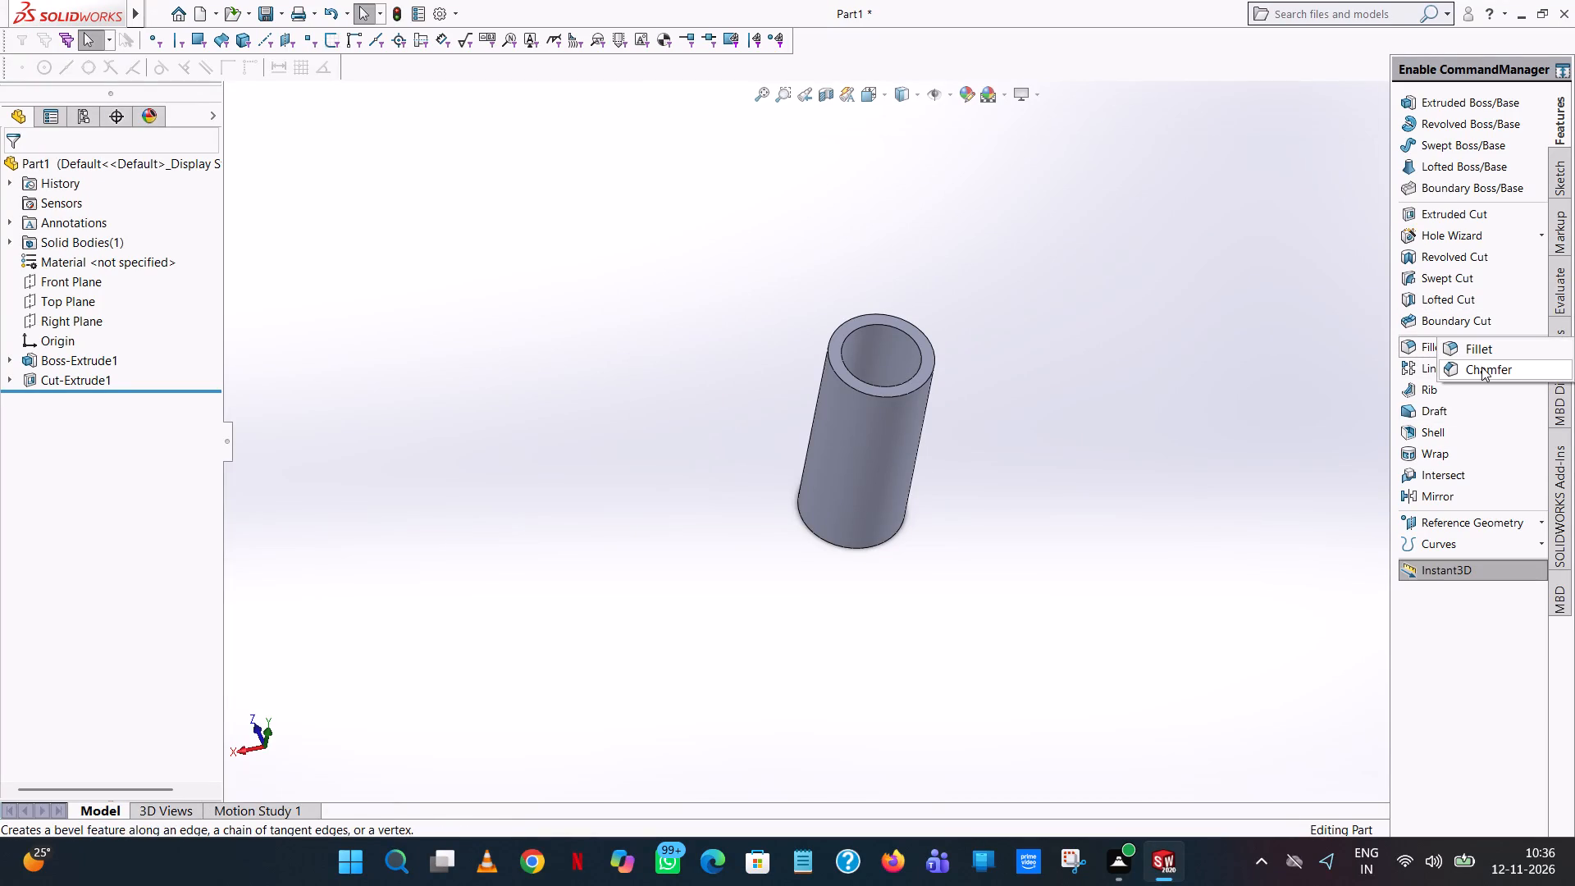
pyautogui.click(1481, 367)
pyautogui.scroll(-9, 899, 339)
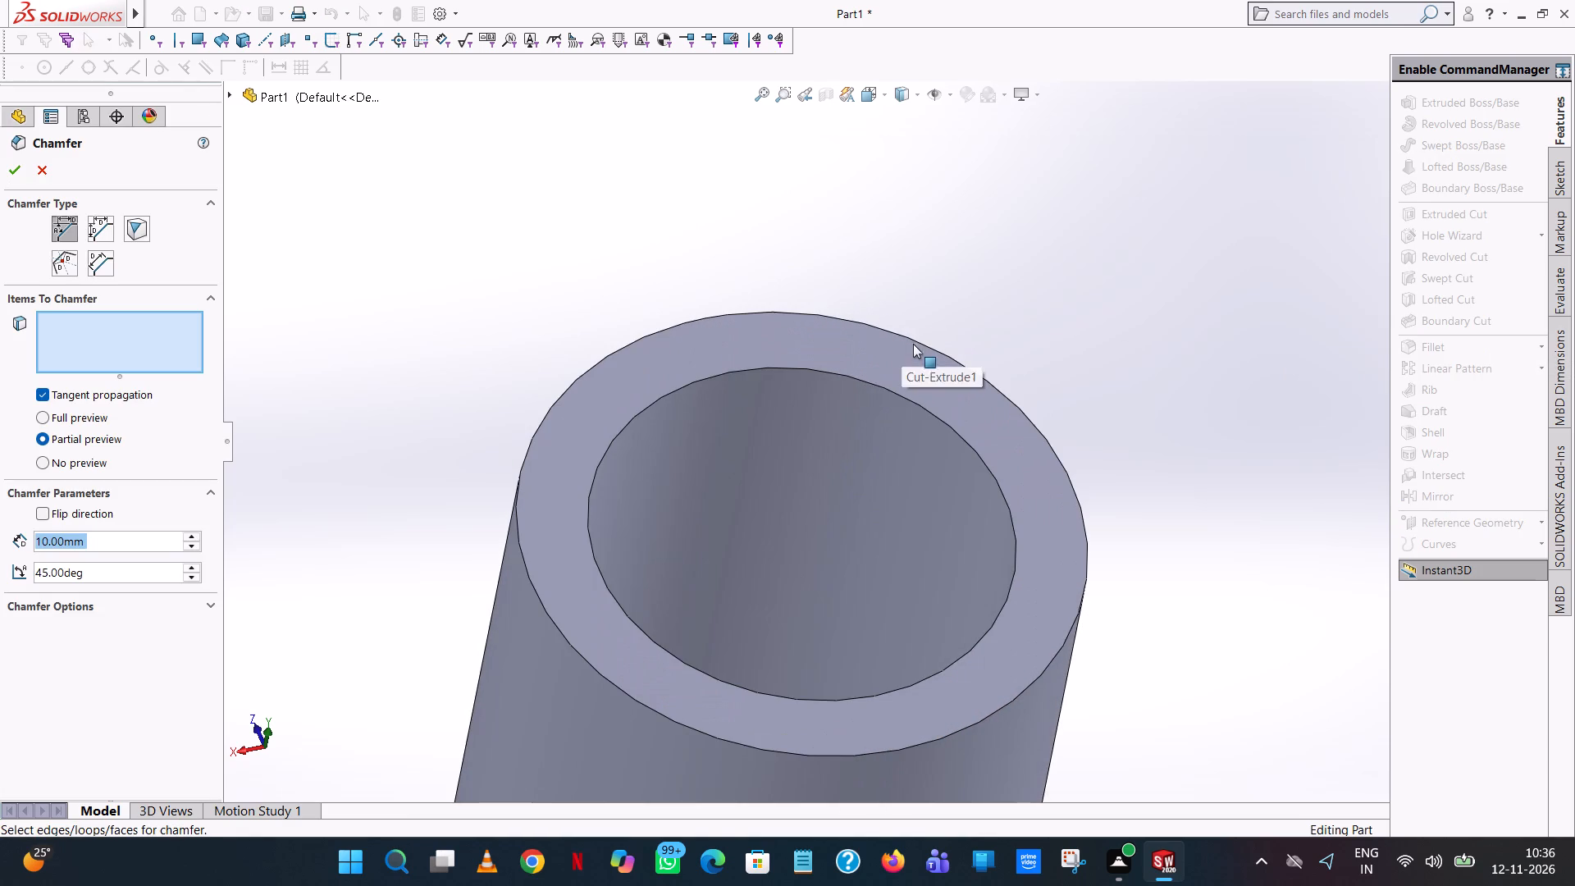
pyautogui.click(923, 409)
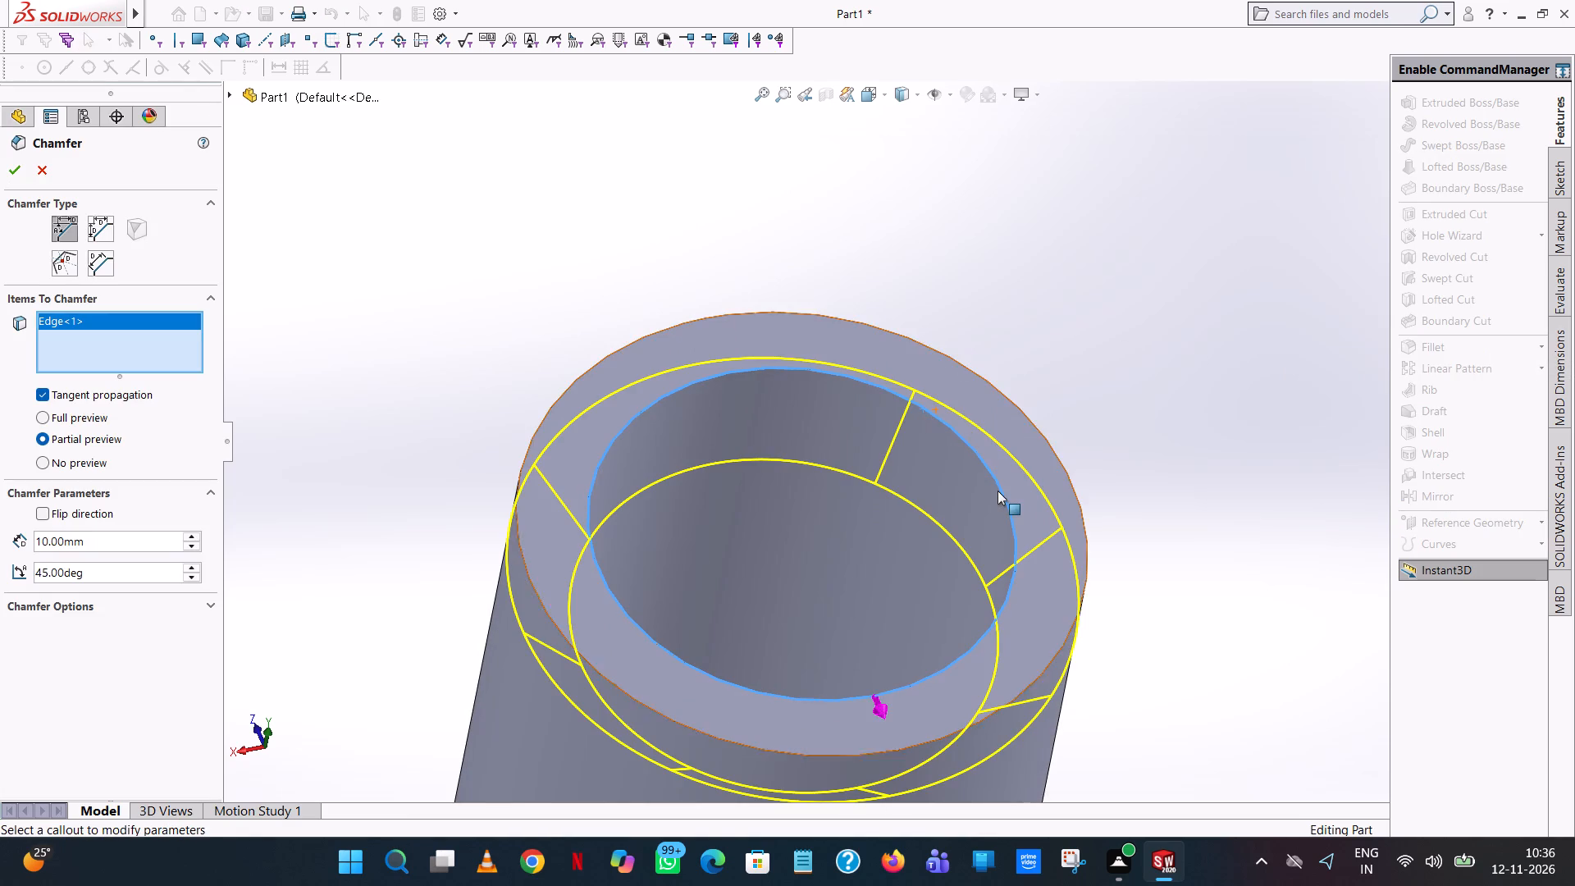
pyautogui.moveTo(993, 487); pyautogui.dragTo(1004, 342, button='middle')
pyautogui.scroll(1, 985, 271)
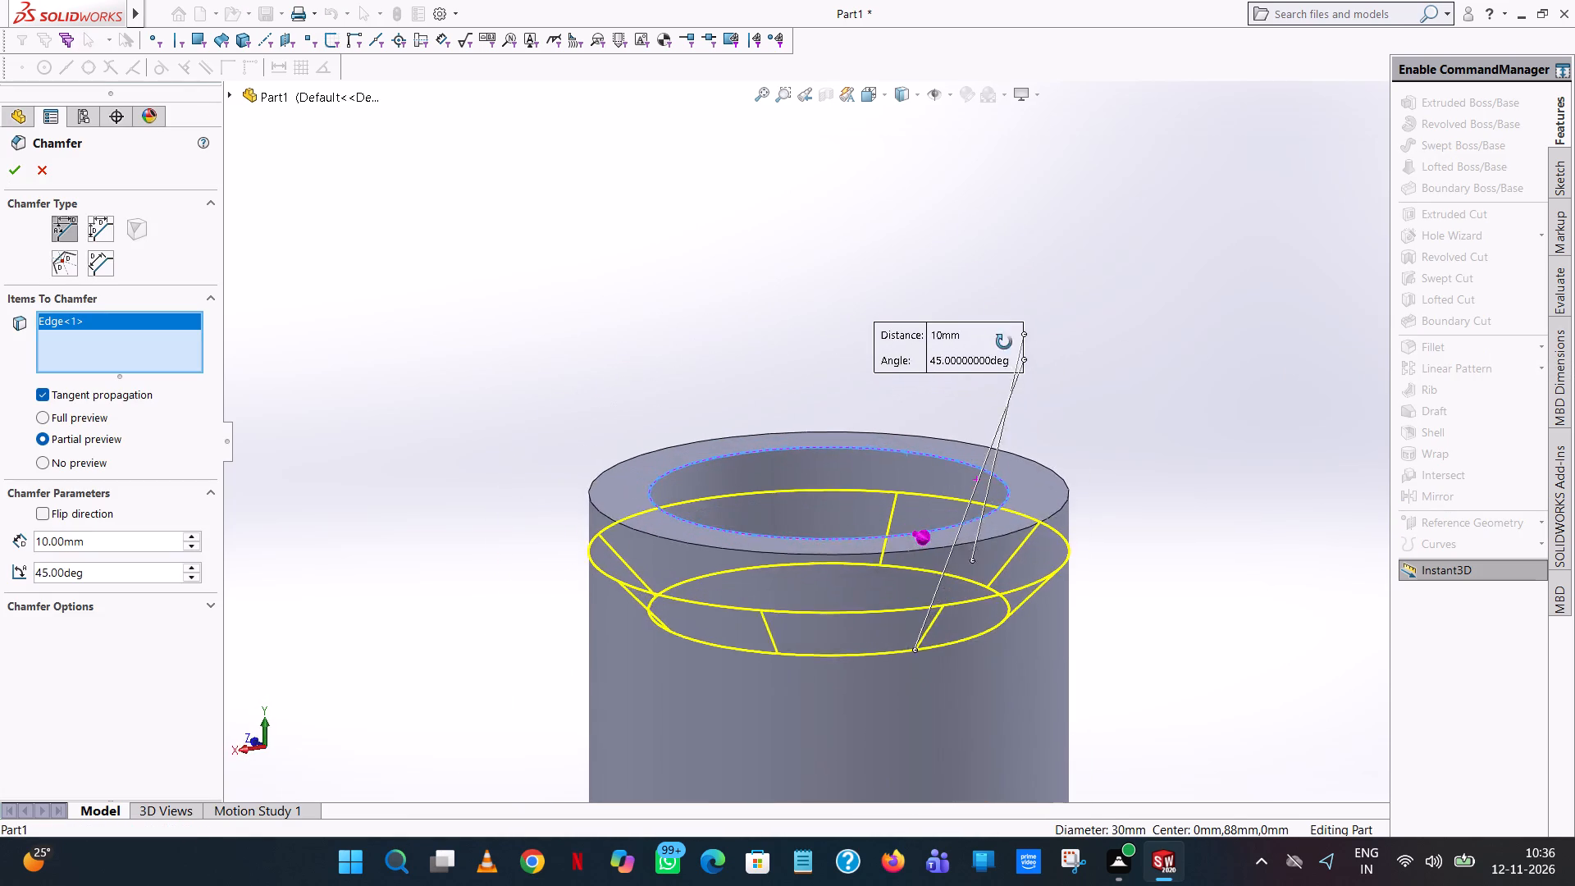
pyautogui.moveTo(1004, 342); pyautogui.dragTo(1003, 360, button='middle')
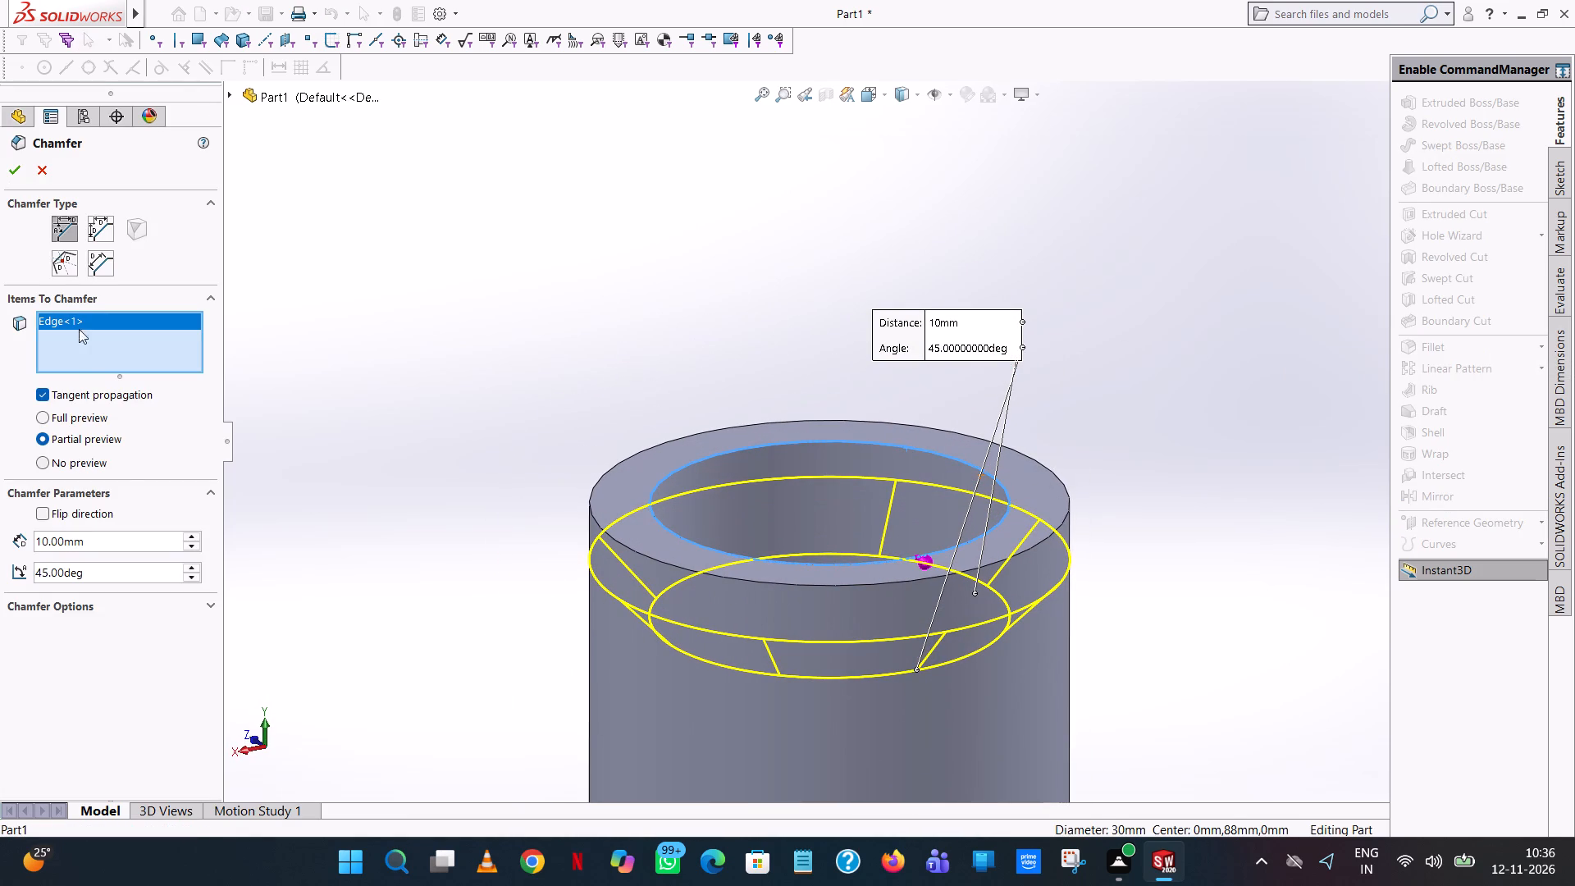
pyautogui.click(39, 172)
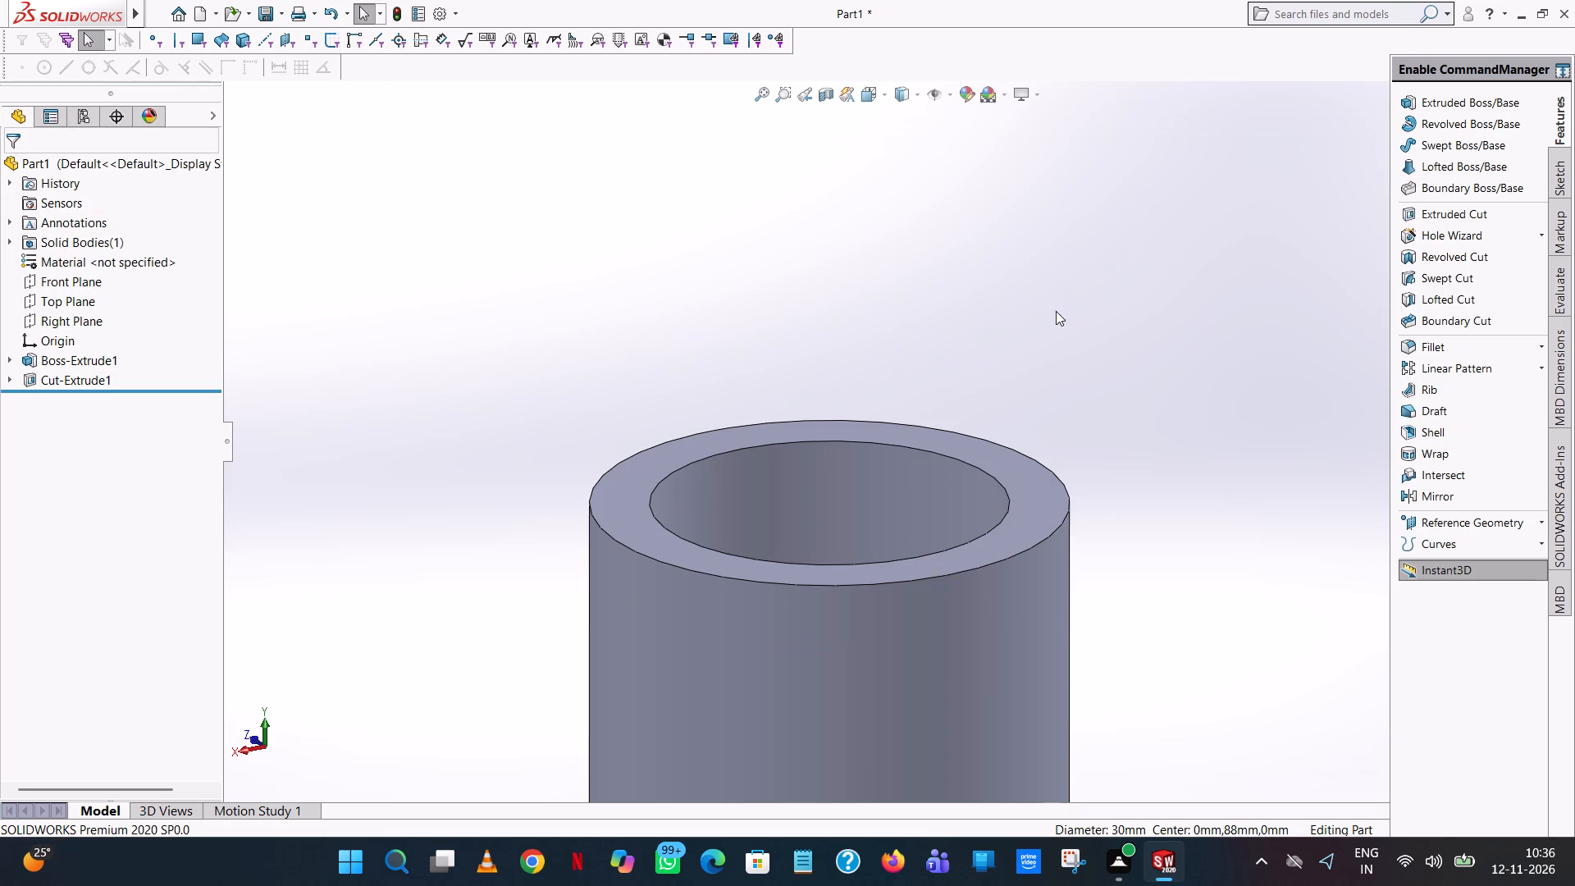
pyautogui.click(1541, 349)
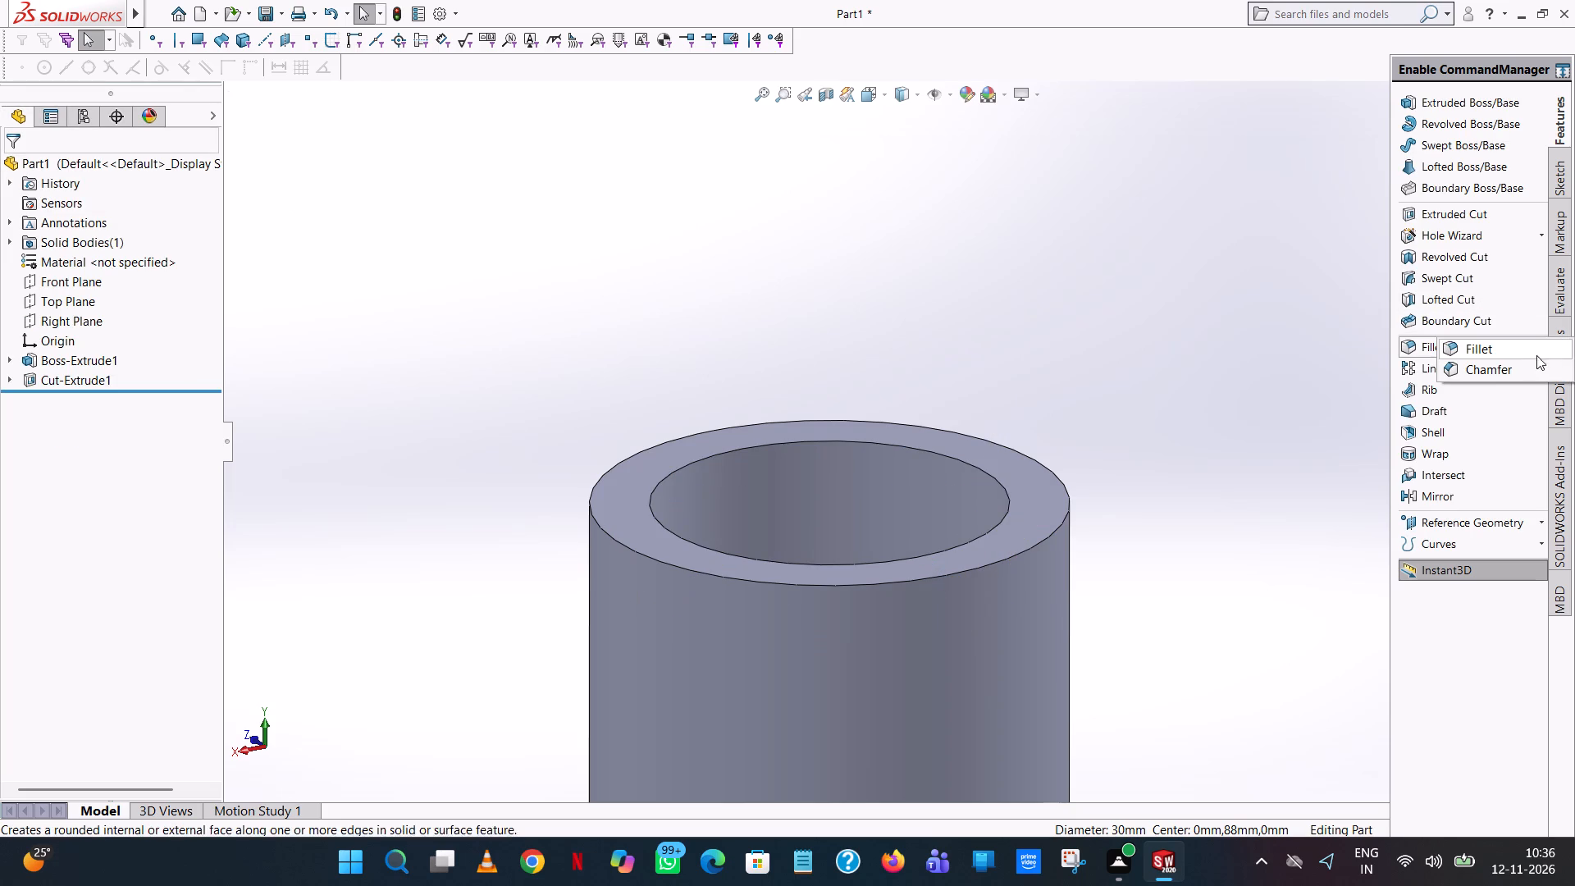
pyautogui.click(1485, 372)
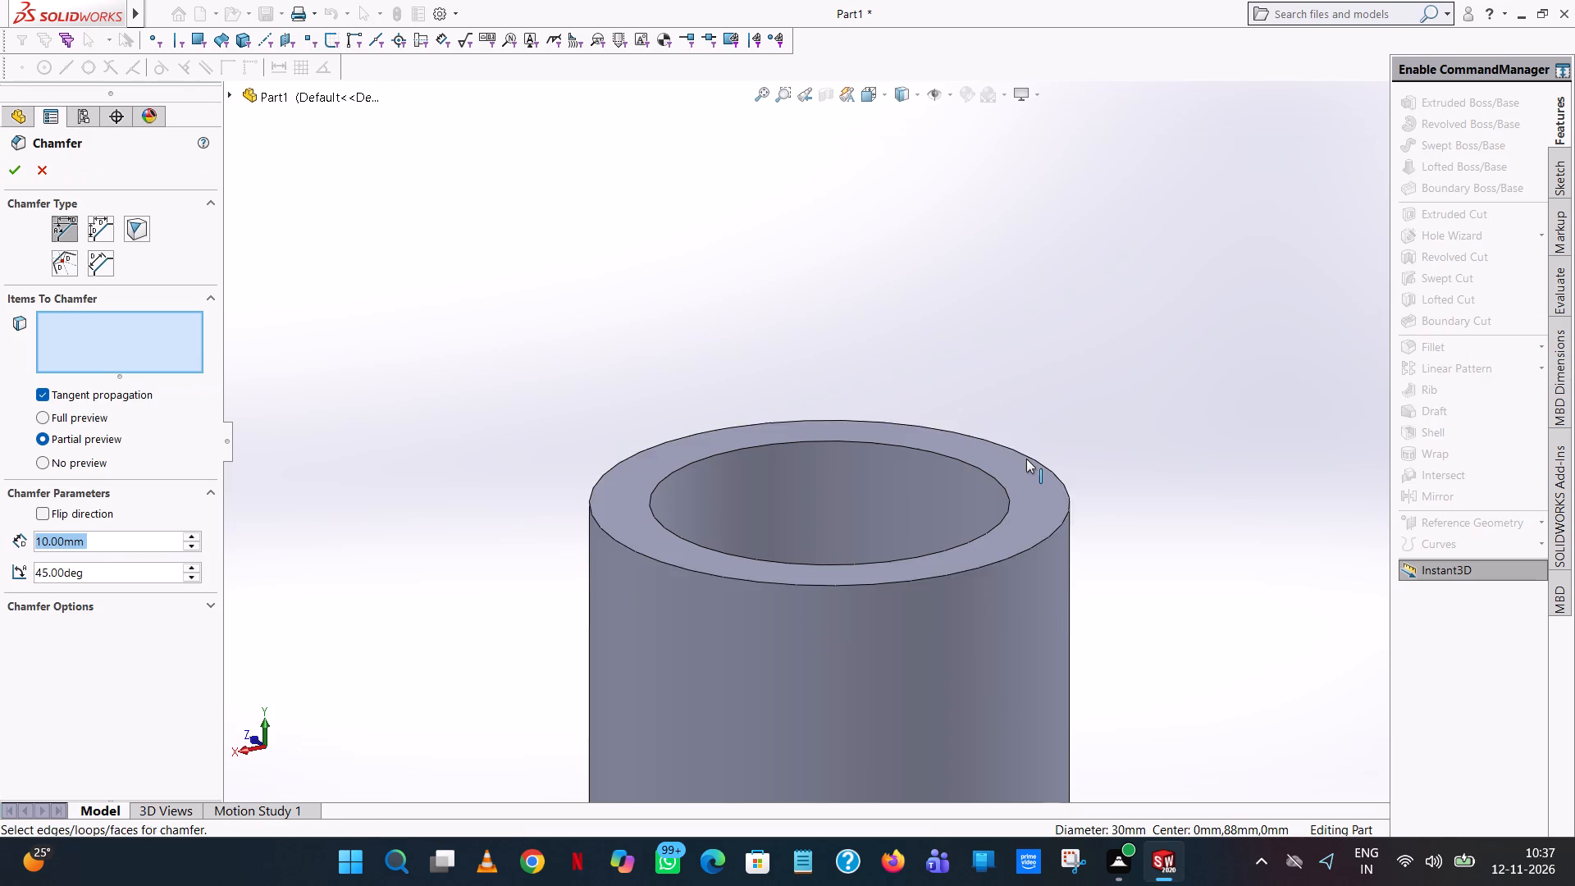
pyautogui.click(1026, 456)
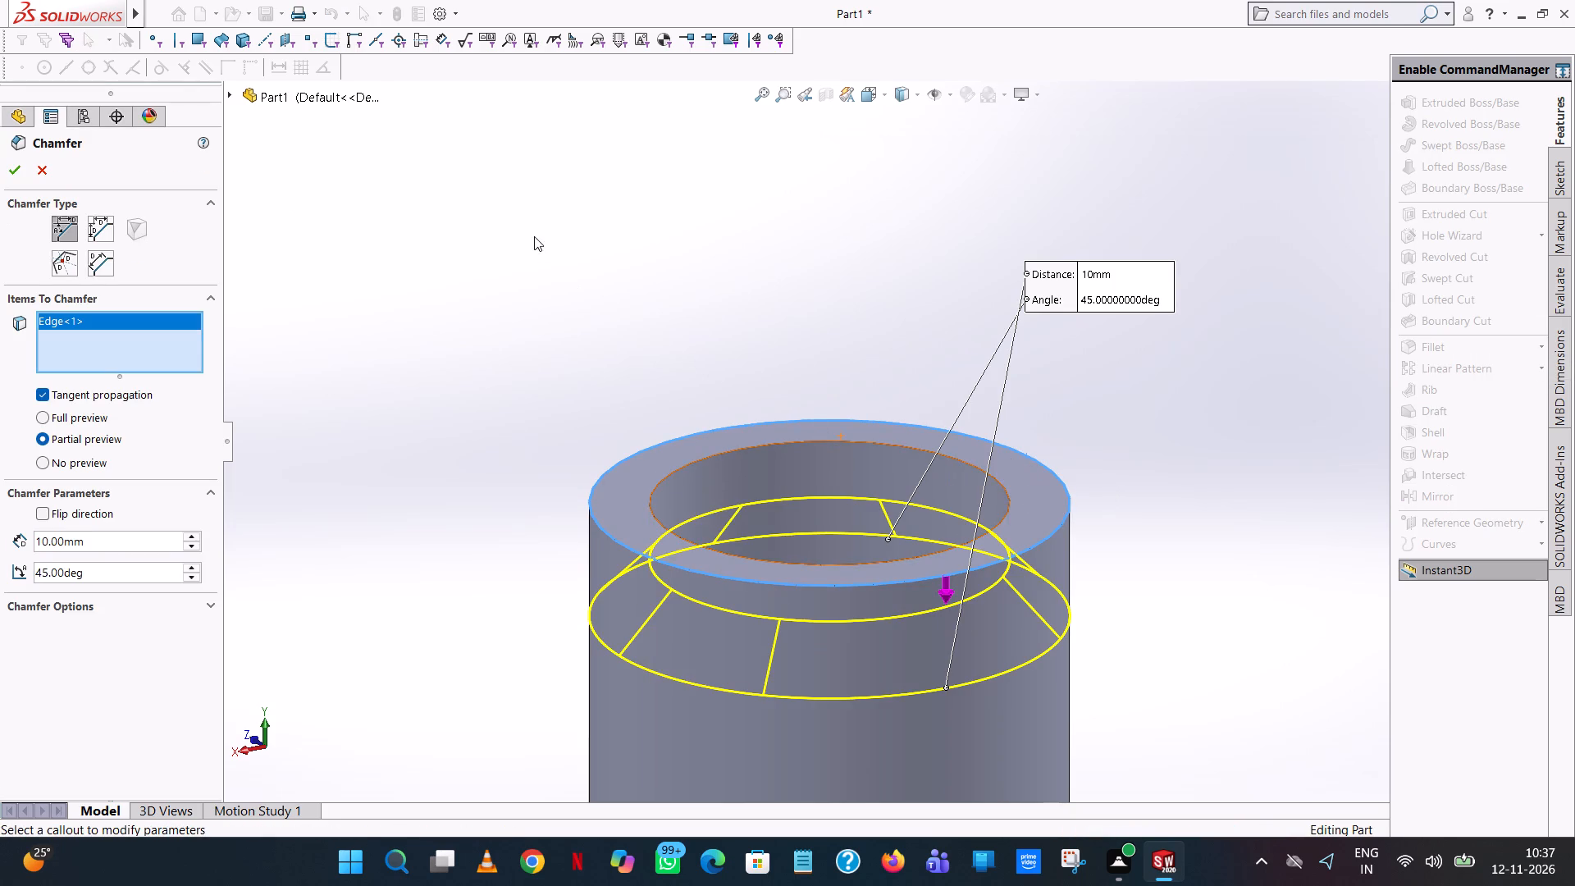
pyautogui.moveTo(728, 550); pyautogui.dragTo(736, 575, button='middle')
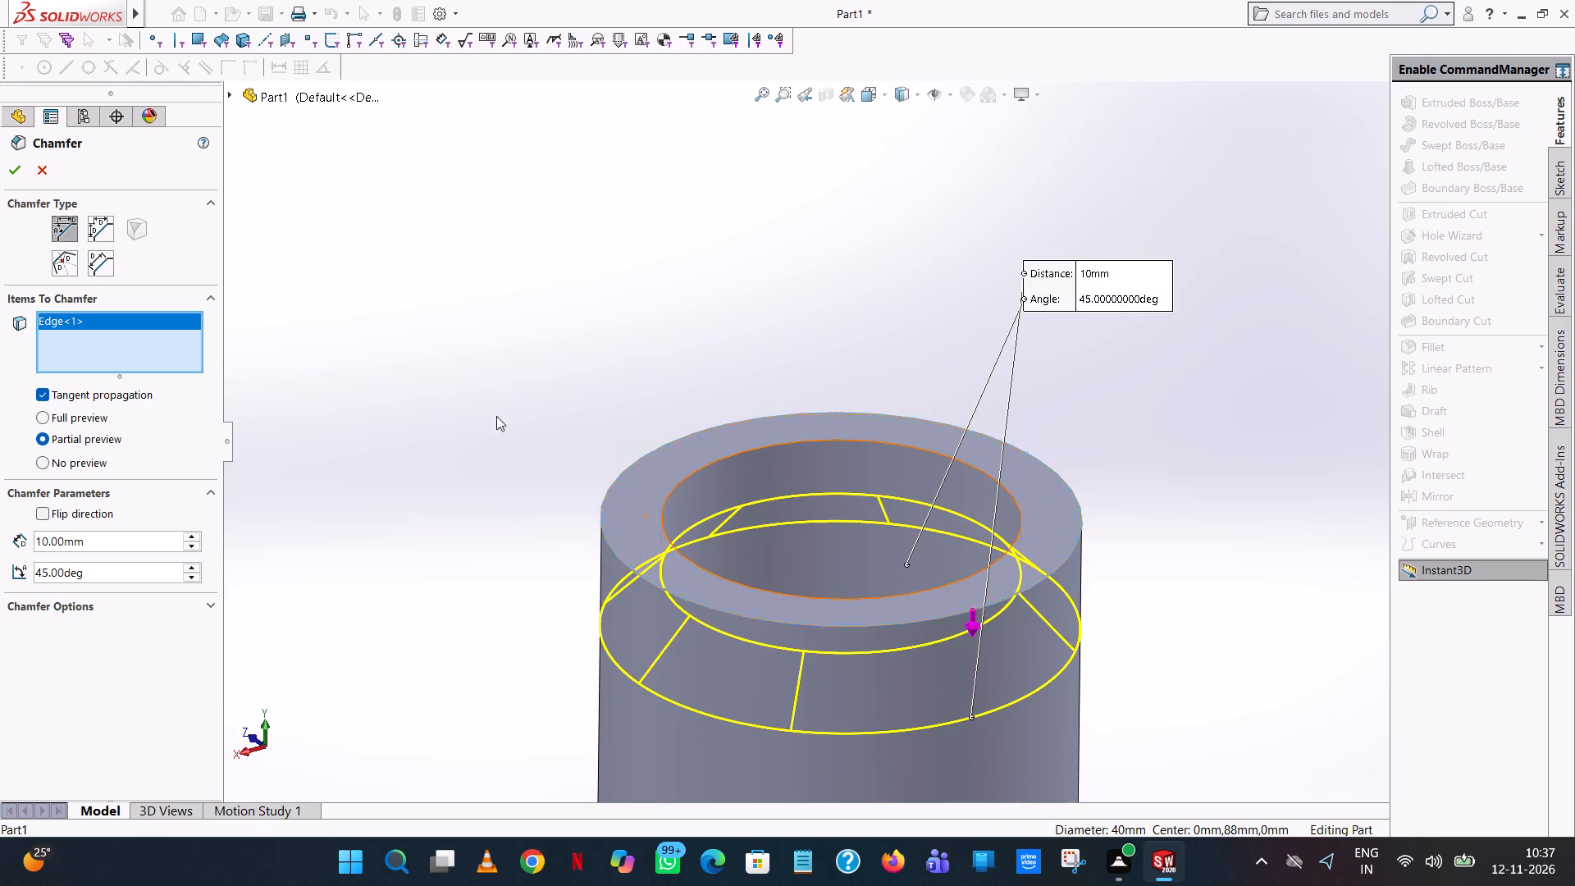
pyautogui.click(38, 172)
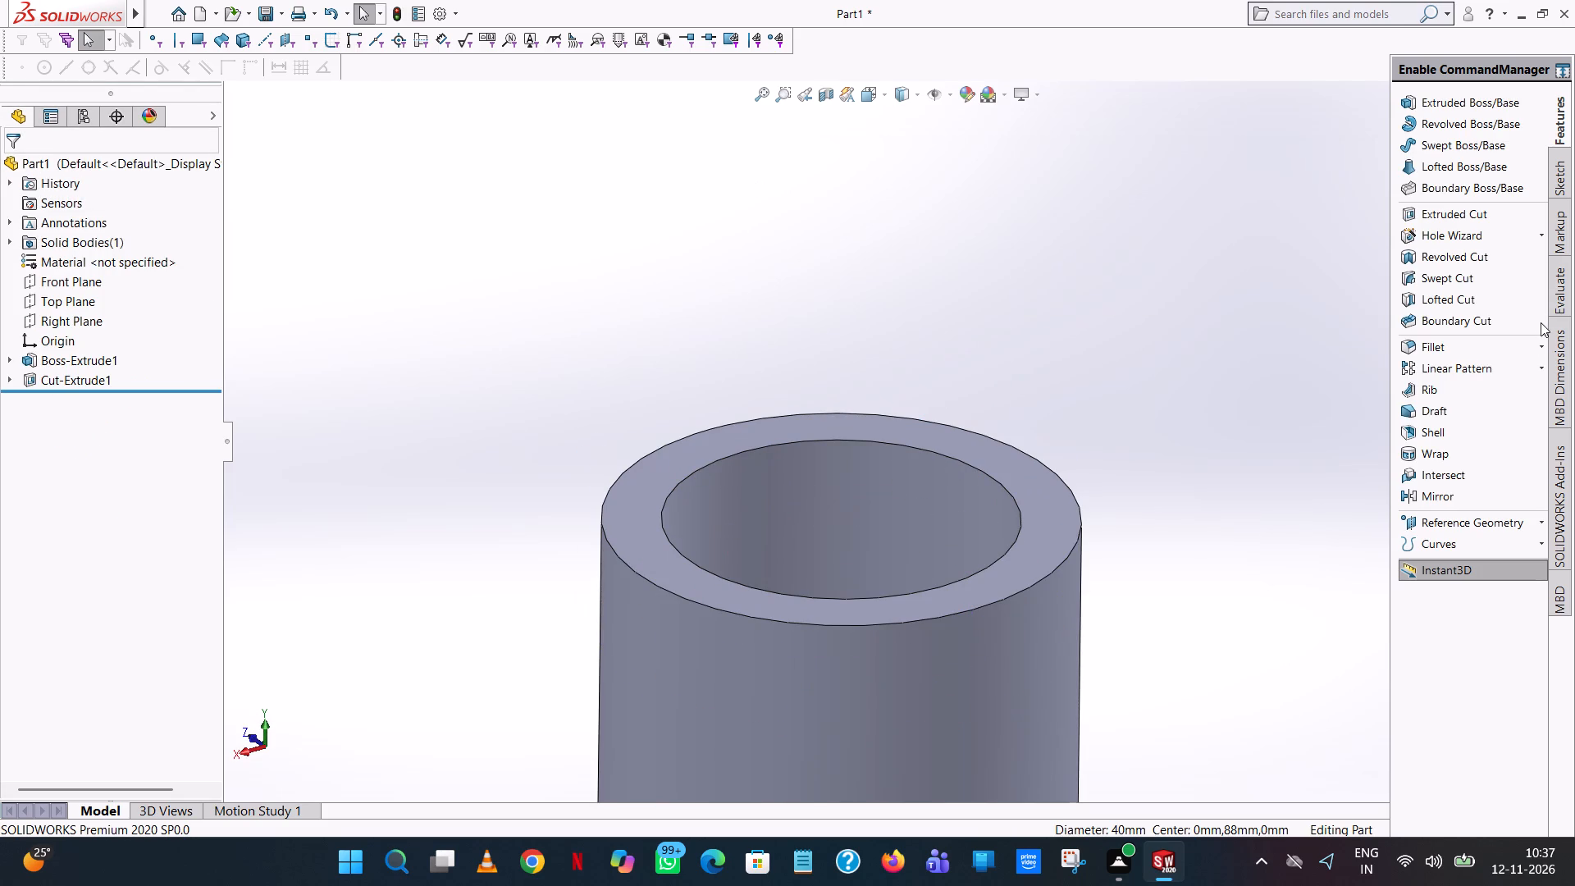
# Chamfer the inner edge of the bore at the cylinder's top face with a distance of 5 mm at 45 degrees.
pyautogui.click(1542, 345)
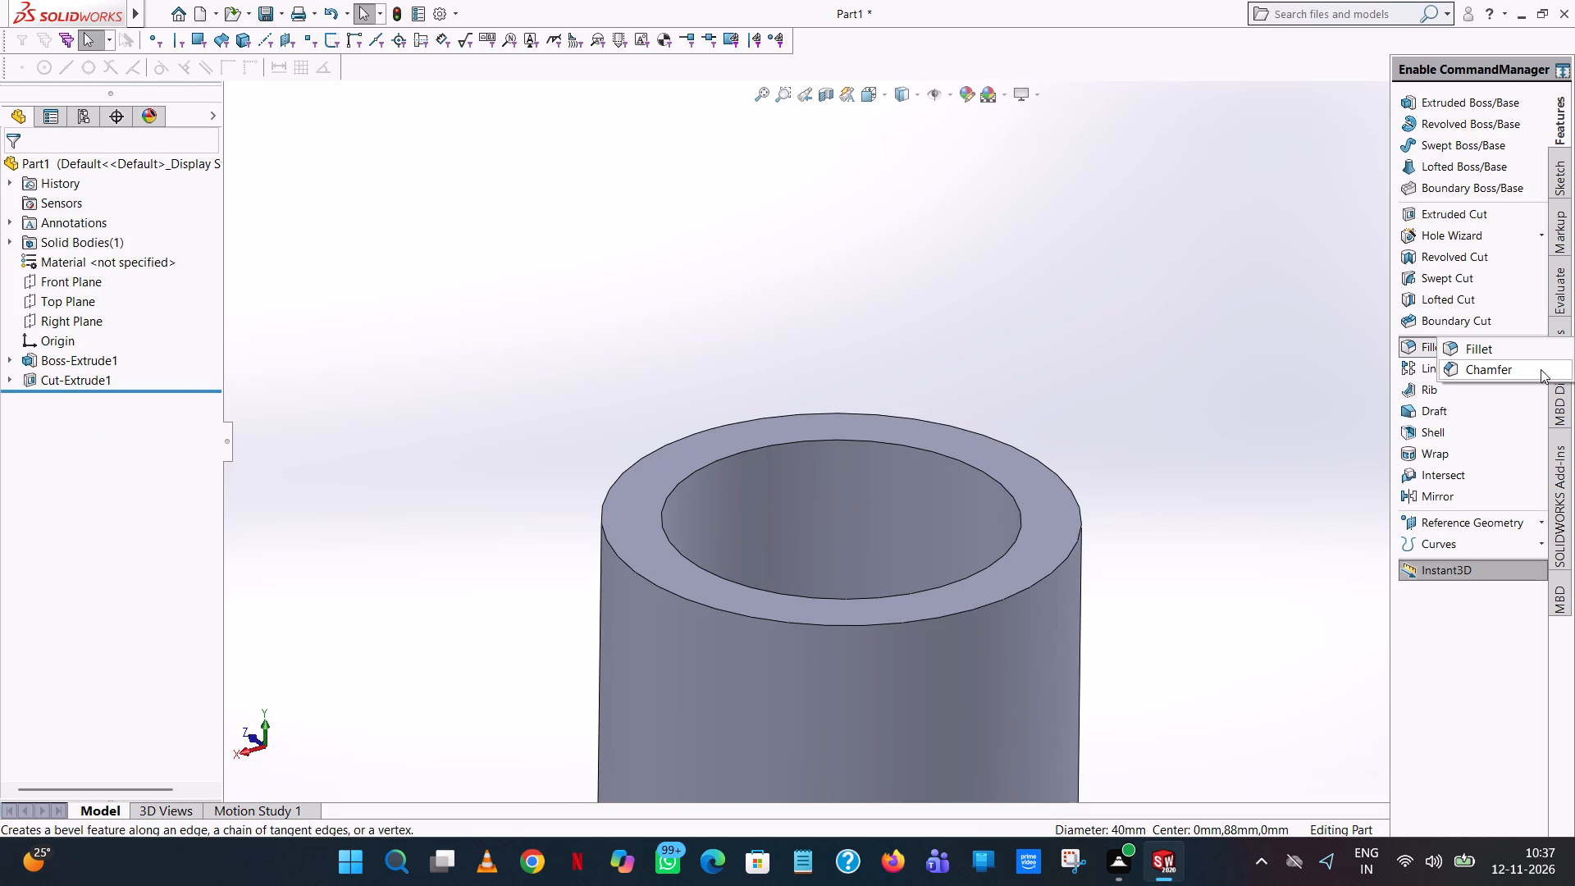
pyautogui.click(1508, 370)
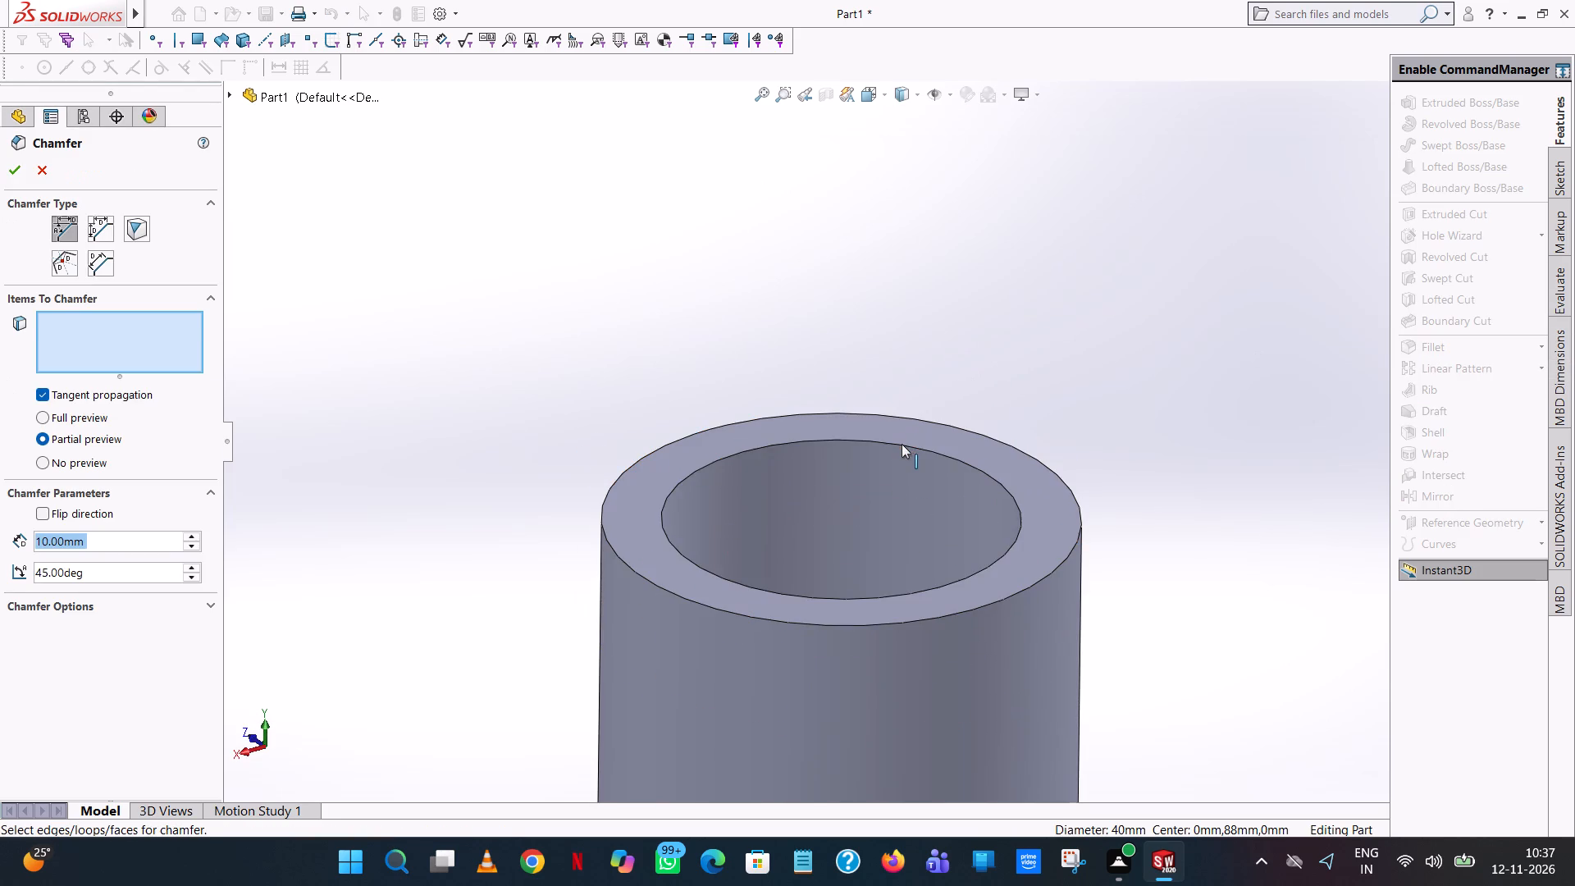
pyautogui.click(902, 446)
pyautogui.scroll(1, 824, 569)
pyautogui.moveTo(826, 569); pyautogui.dragTo(828, 493, button='middle')
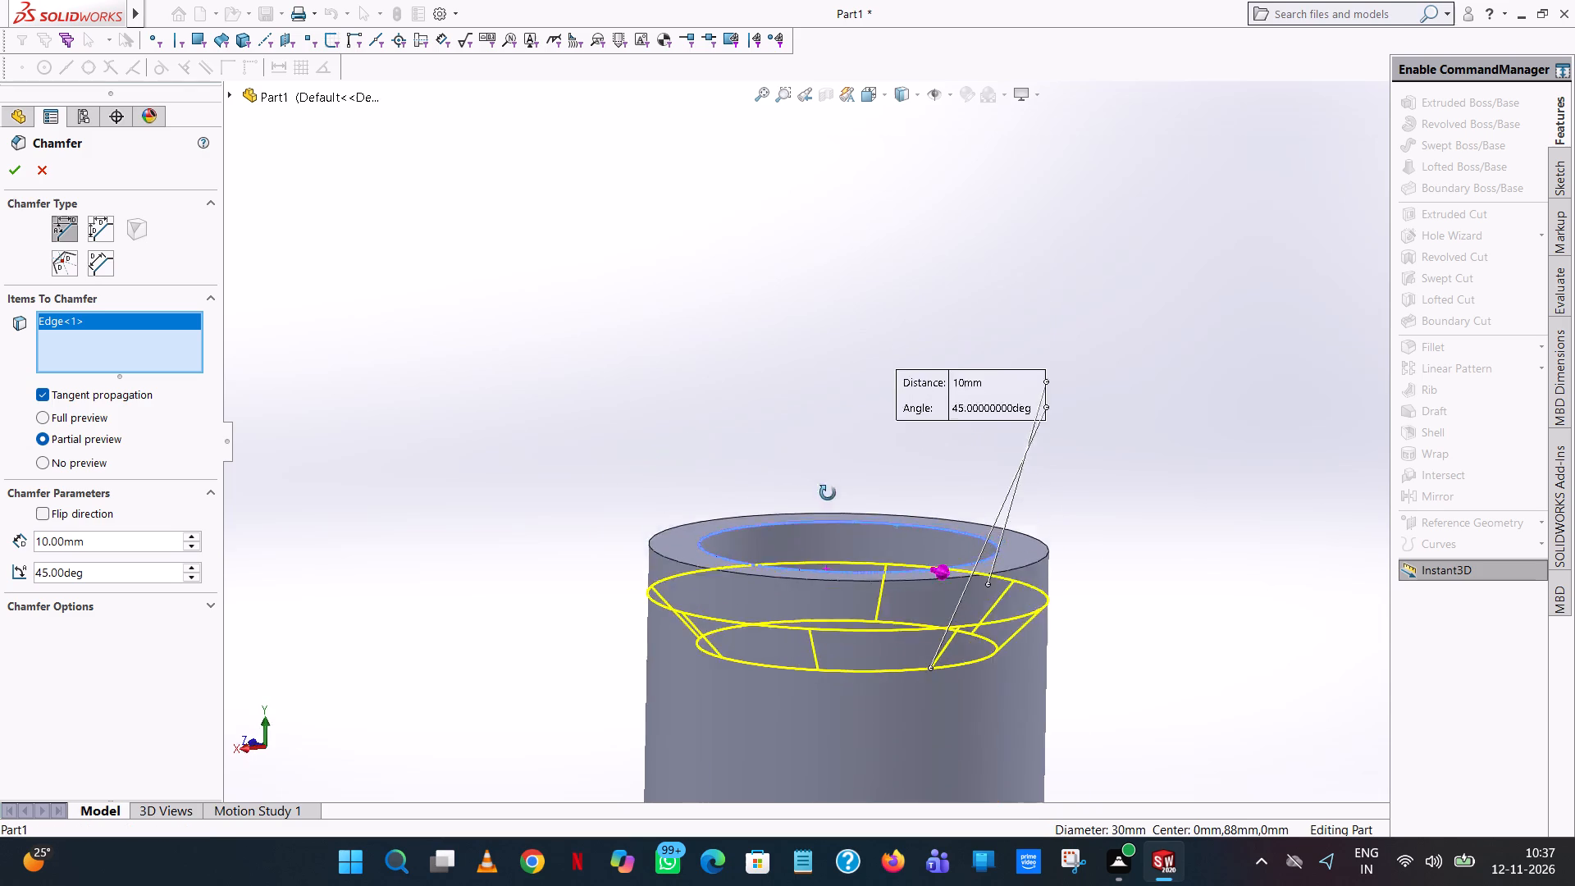
pyautogui.moveTo(828, 493); pyautogui.dragTo(833, 504, button='middle')
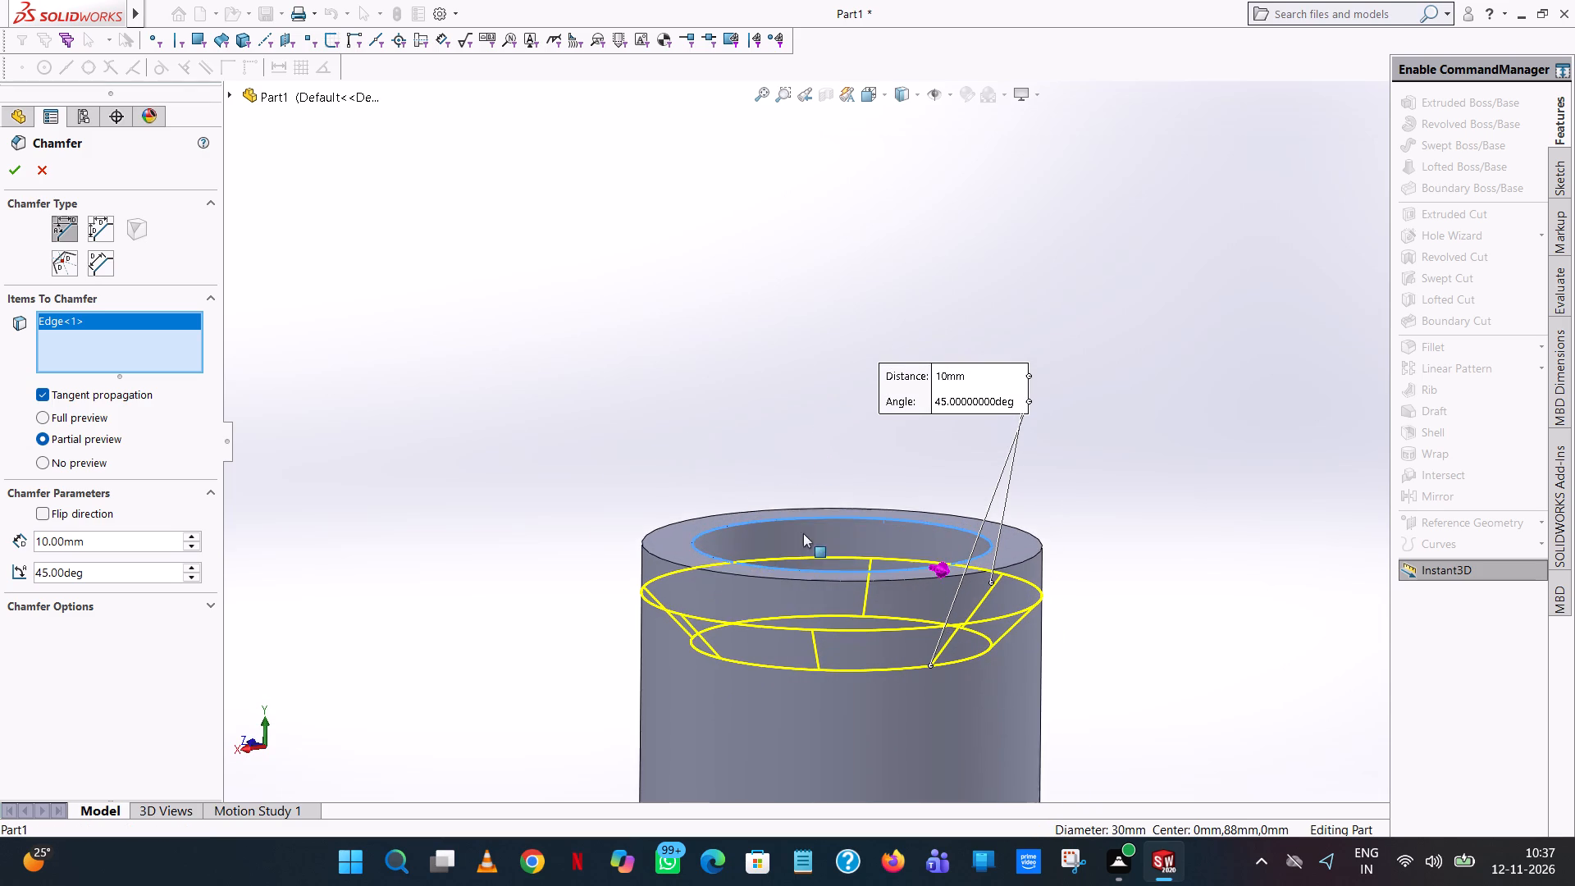
pyautogui.doubleClick(109, 539)
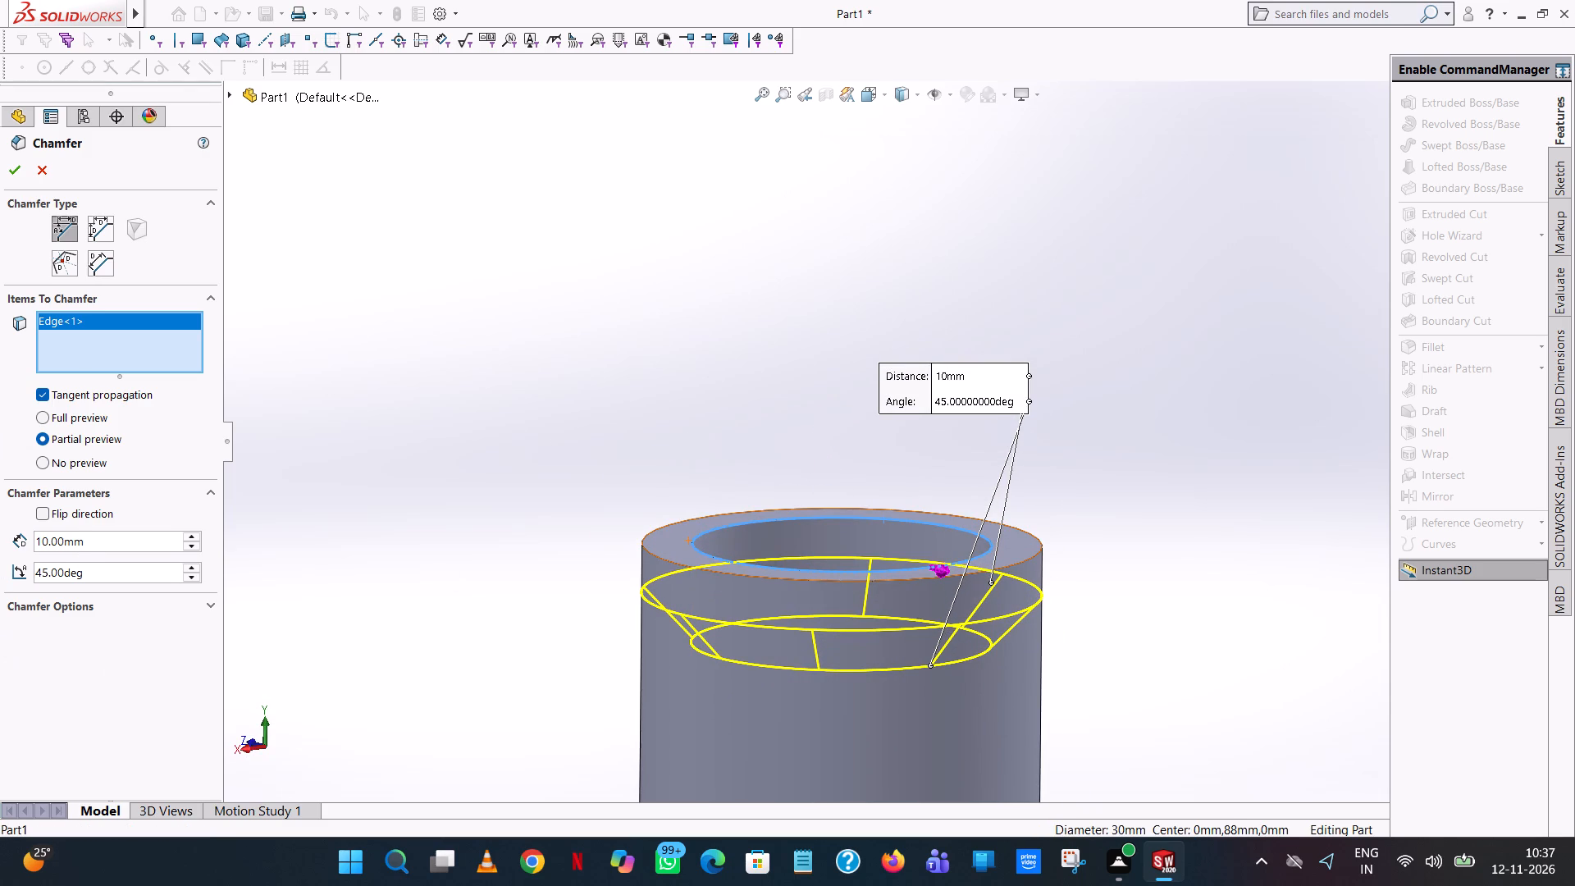
pyautogui.press('5')
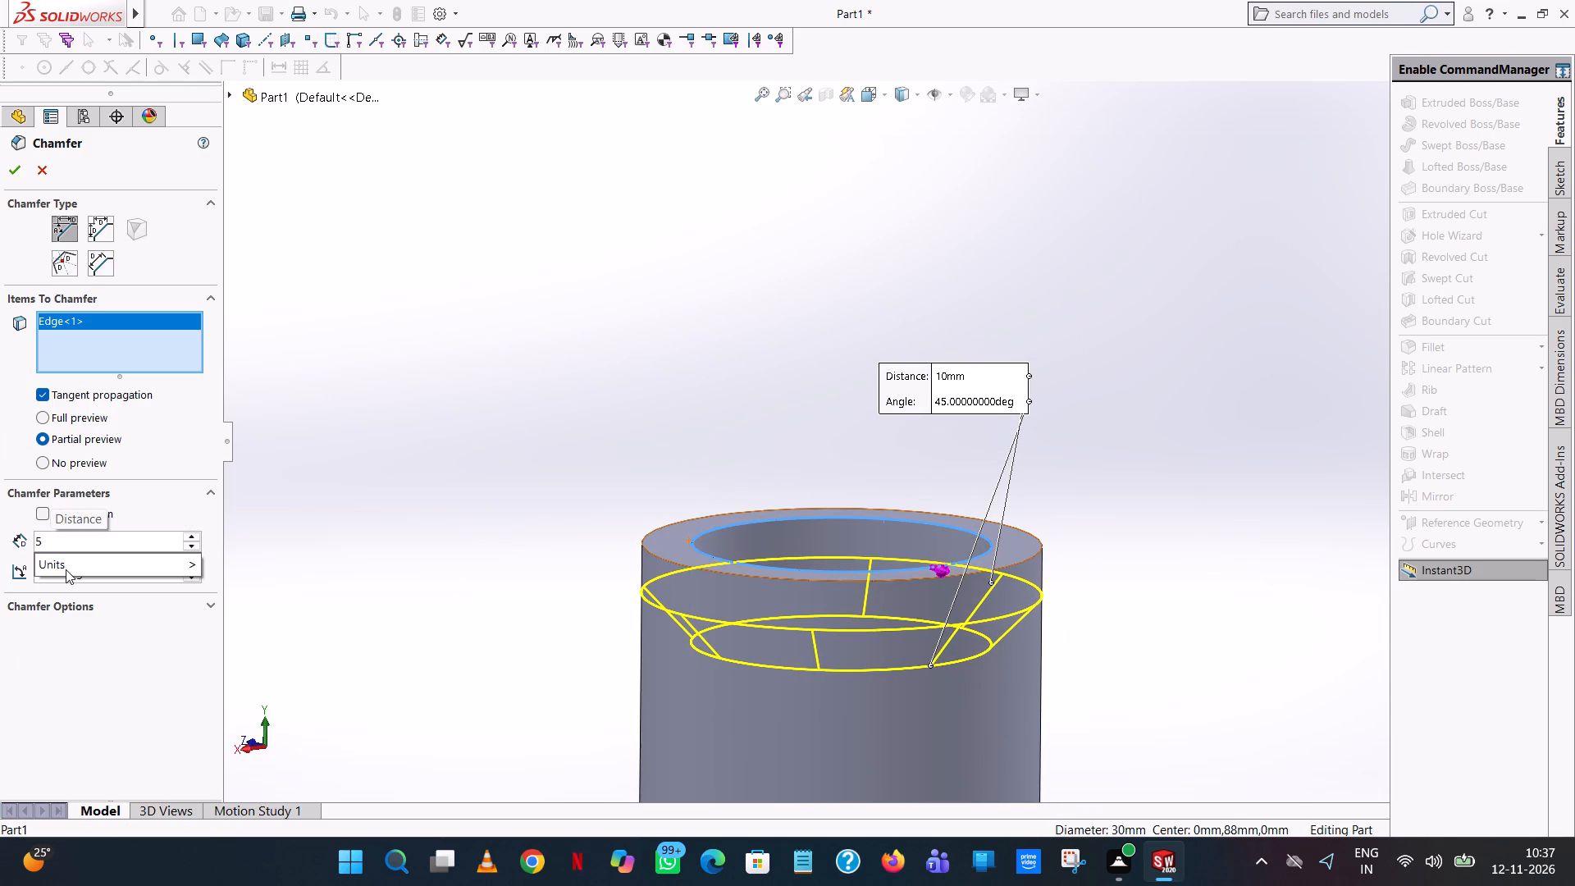
pyautogui.click(532, 336)
pyautogui.scroll(1, 579, 418)
pyautogui.moveTo(581, 422); pyautogui.dragTo(595, 476, button='middle')
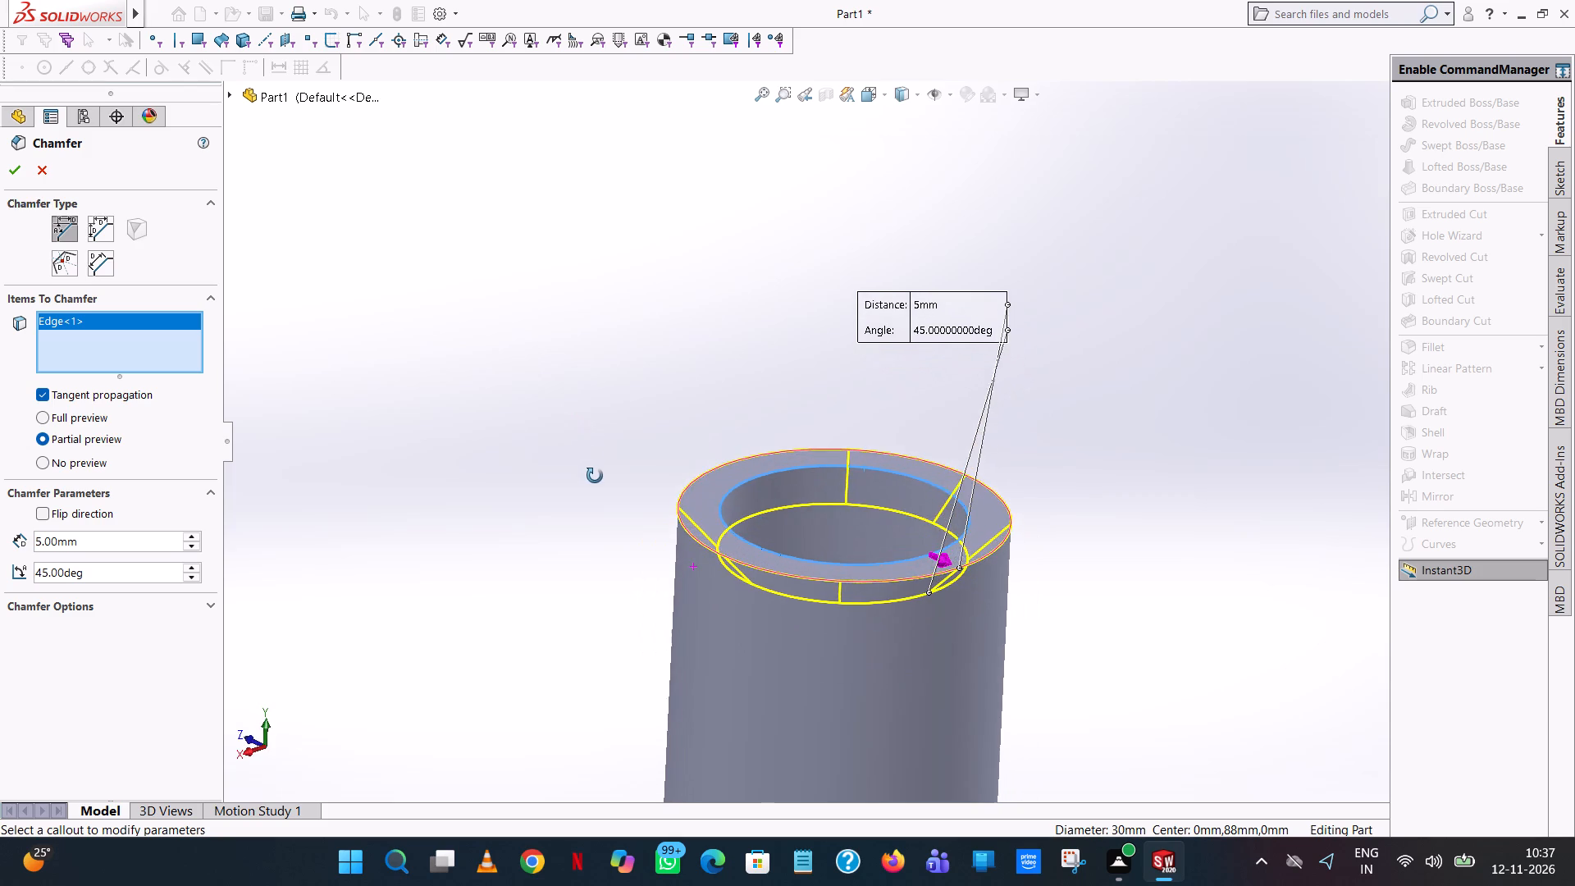
pyautogui.moveTo(595, 476); pyautogui.dragTo(514, 429, button='middle')
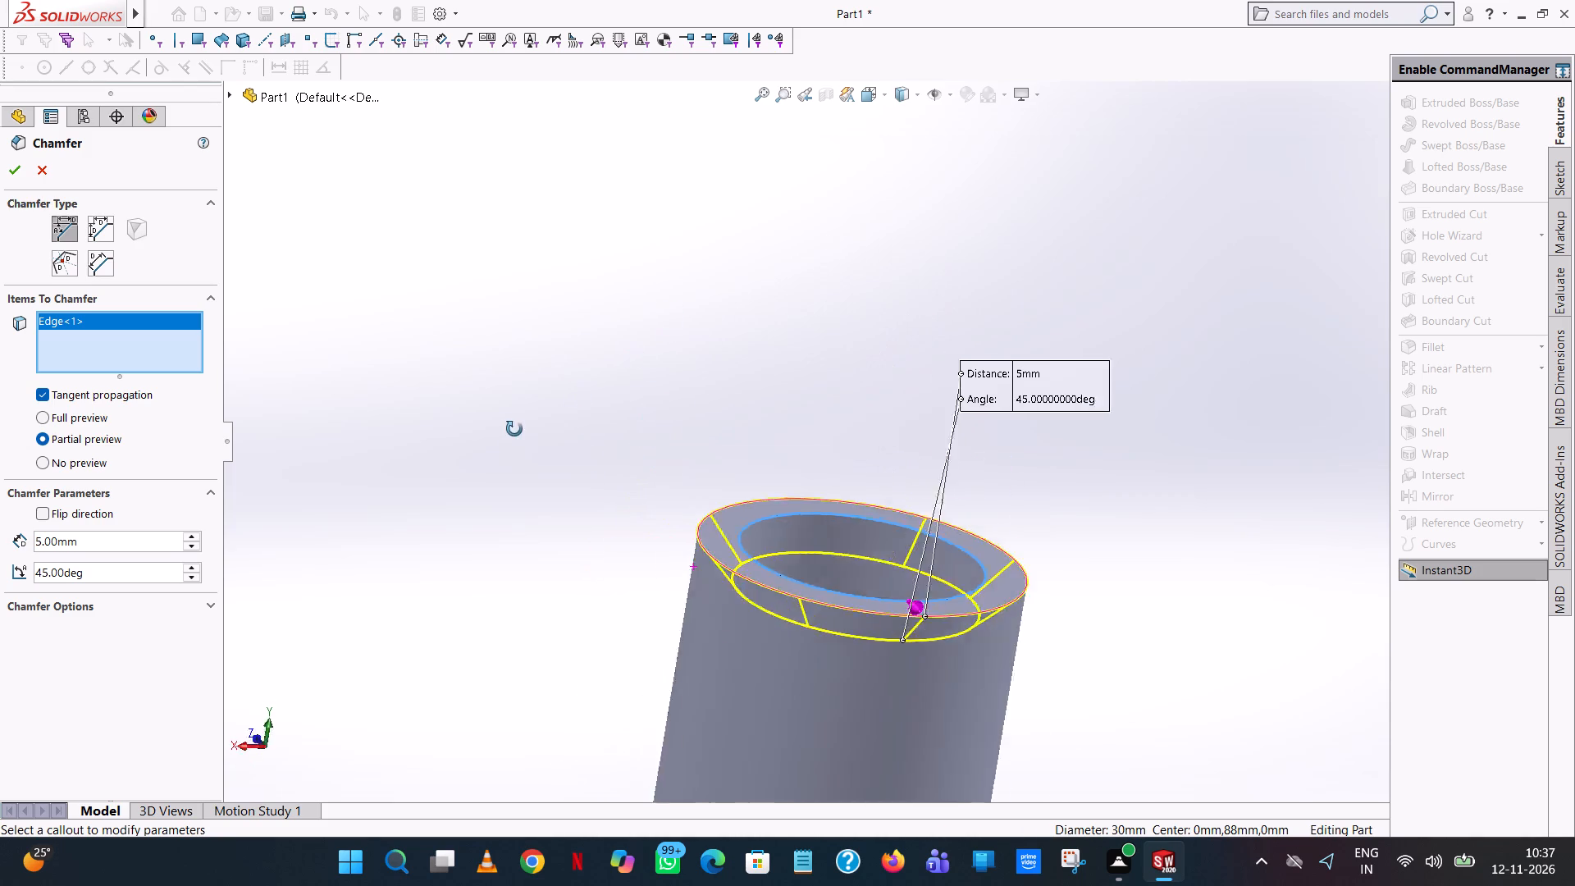
pyautogui.moveTo(514, 429); pyautogui.dragTo(509, 536, button='middle')
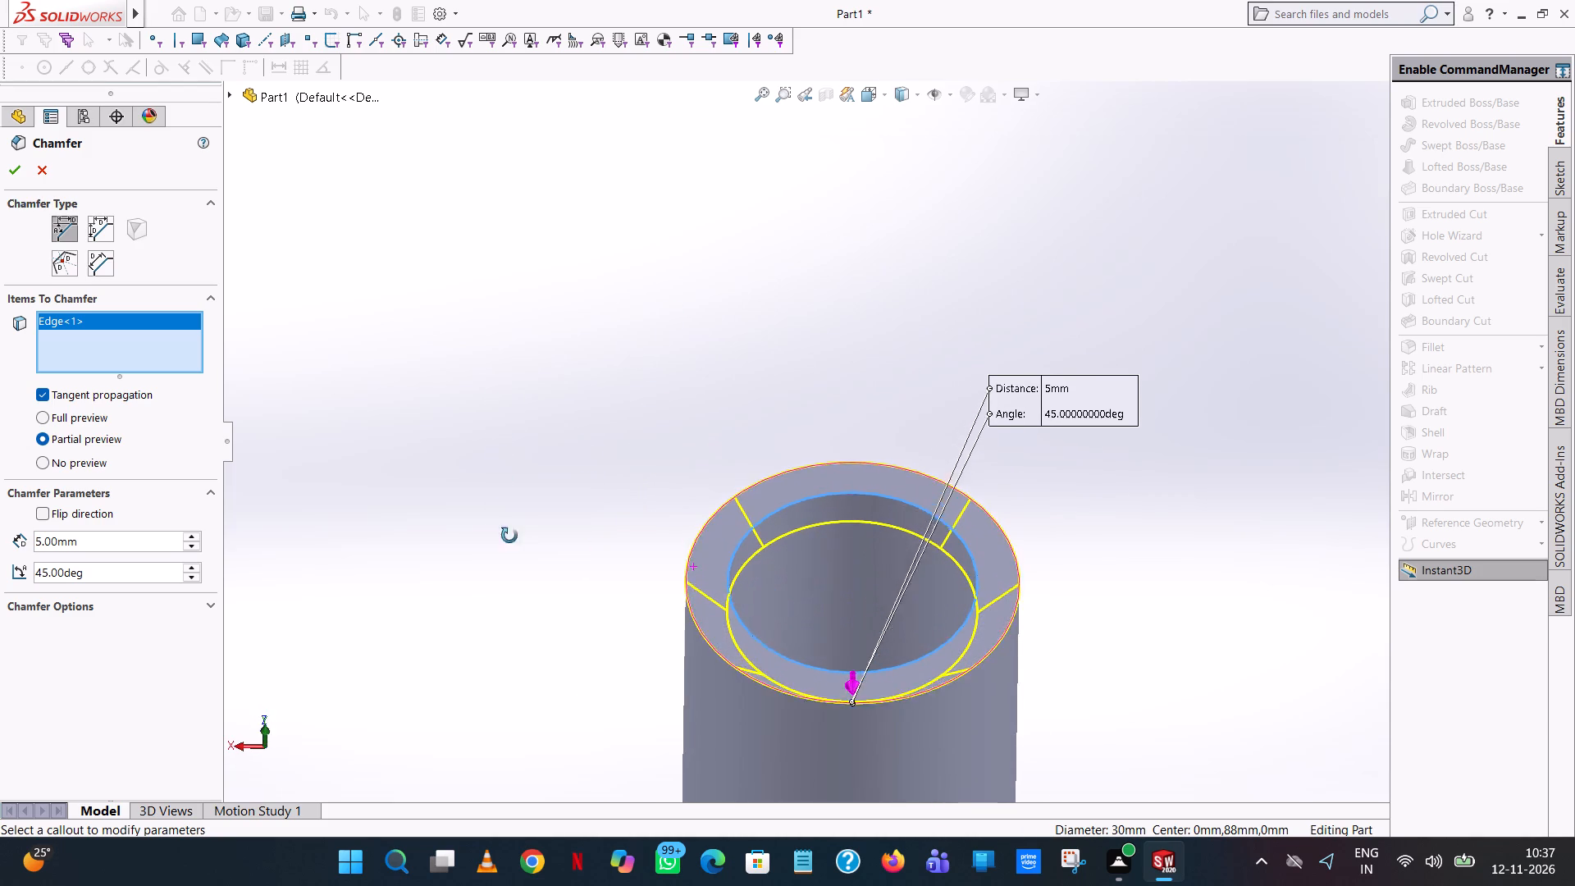
pyautogui.moveTo(509, 536); pyautogui.dragTo(515, 557, button='middle')
pyautogui.scroll(1, 516, 559)
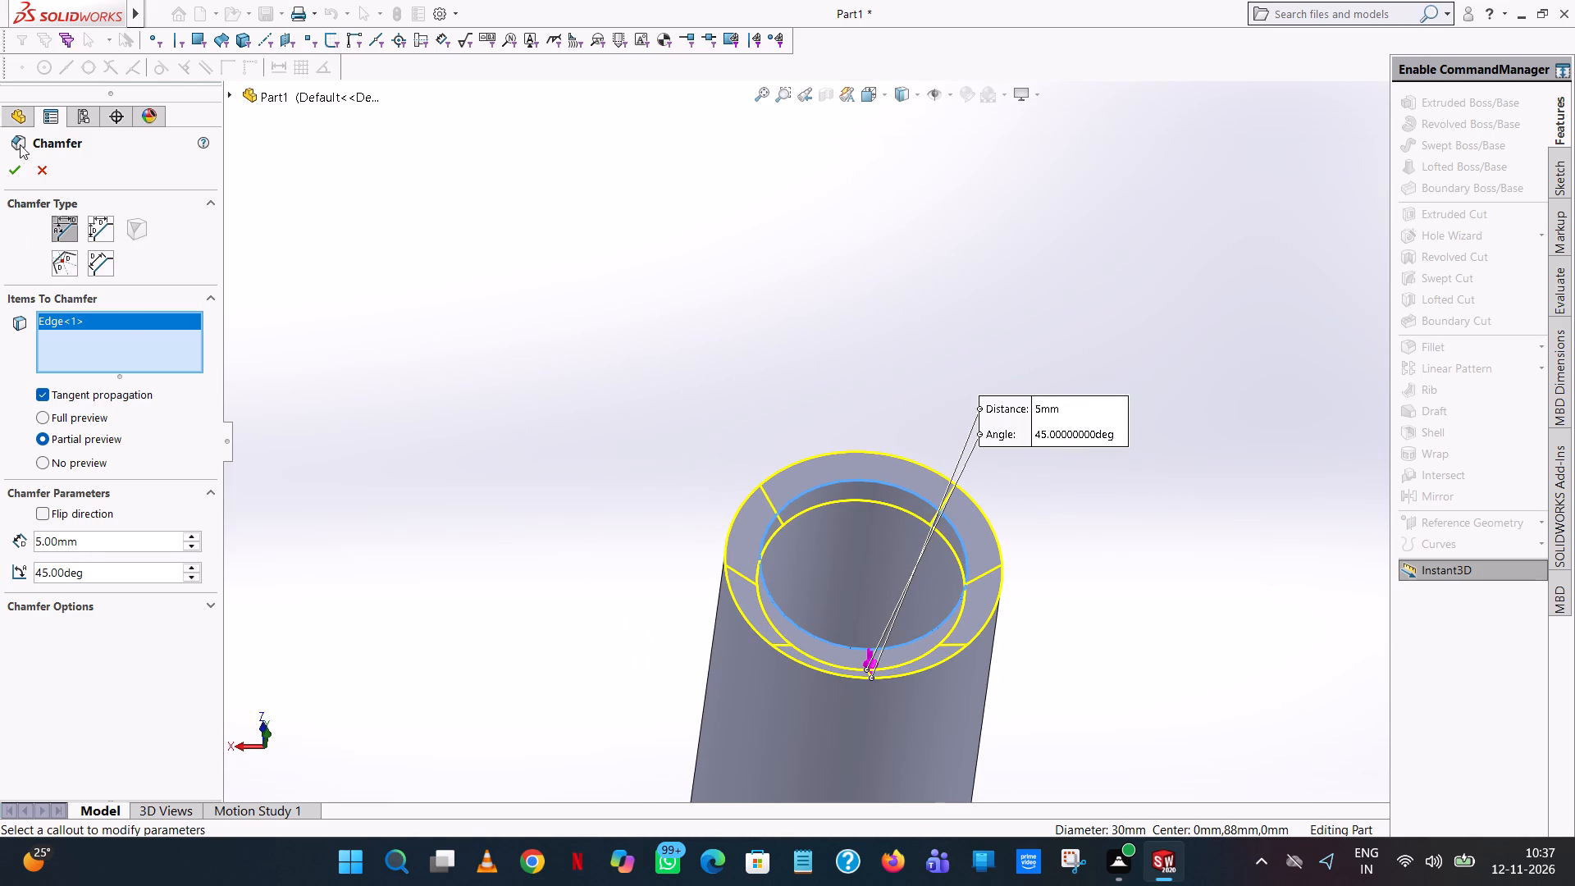
pyautogui.click(10, 167)
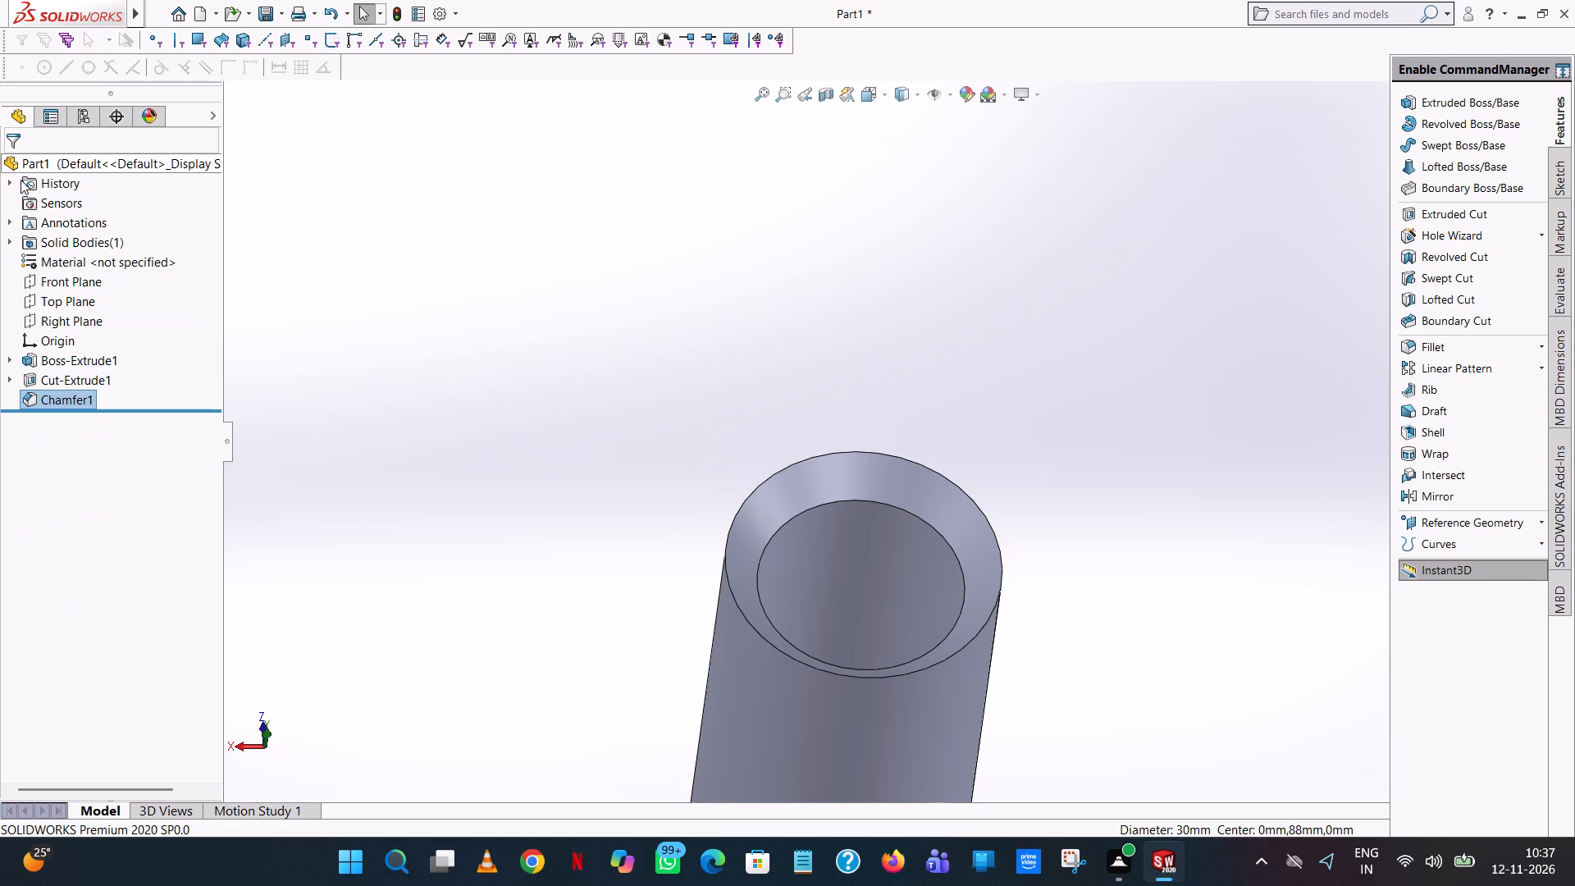
# Inspect the chamfered rim, the bore and both ends of the tube from several angles.
pyautogui.moveTo(518, 532); pyautogui.dragTo(565, 387, button='middle')
pyautogui.scroll(1, 565, 386)
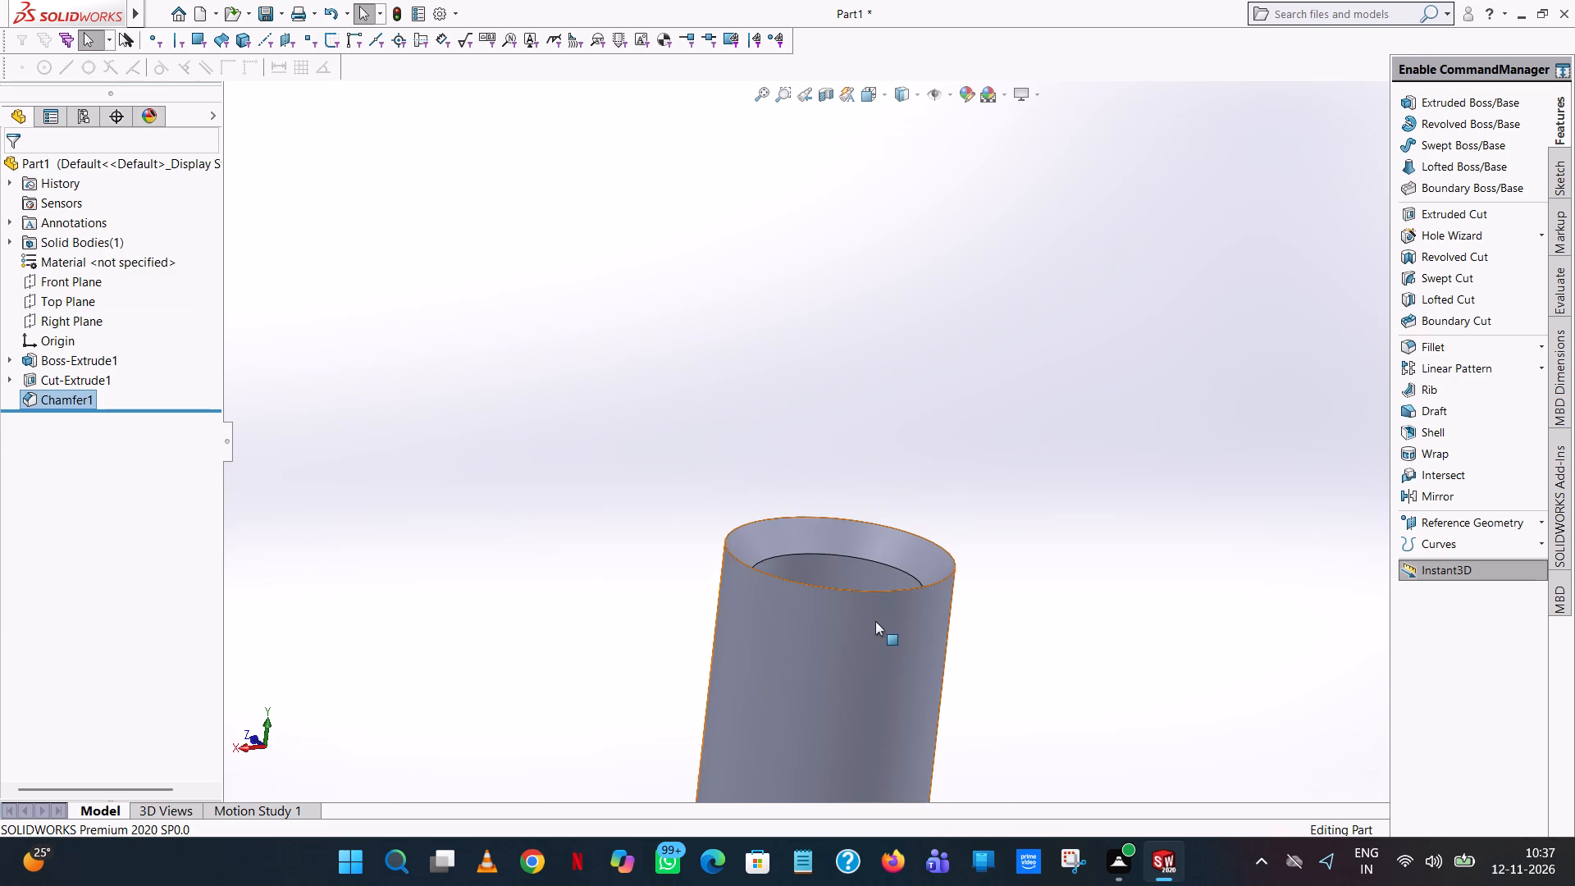
pyautogui.scroll(2, 873, 614)
pyautogui.moveTo(873, 614); pyautogui.dragTo(920, 681, button='middle')
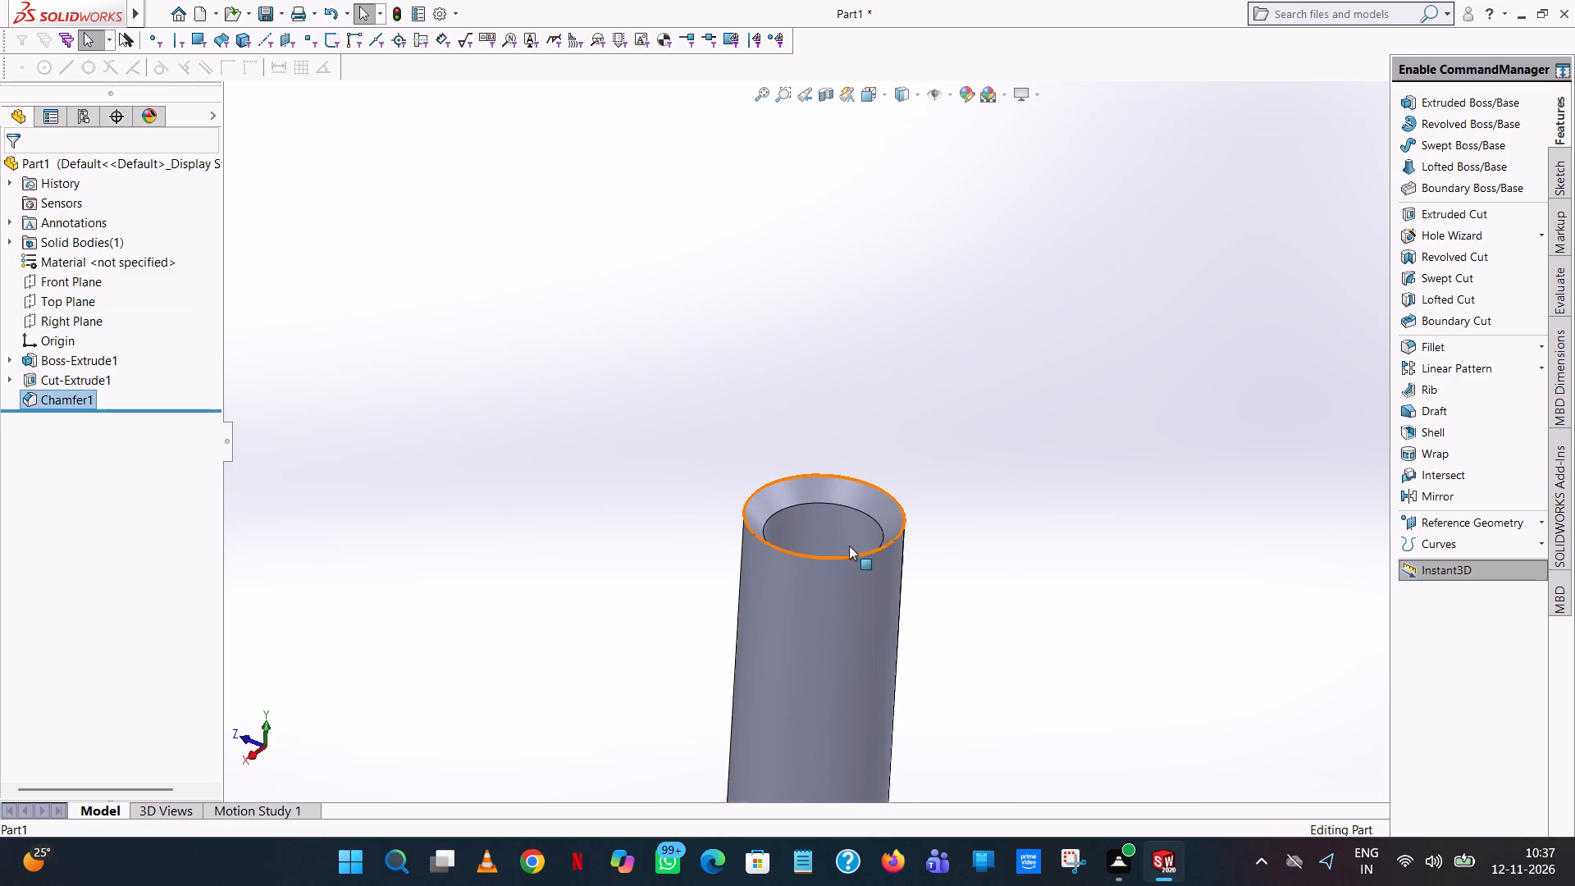
pyautogui.scroll(-10, 852, 532)
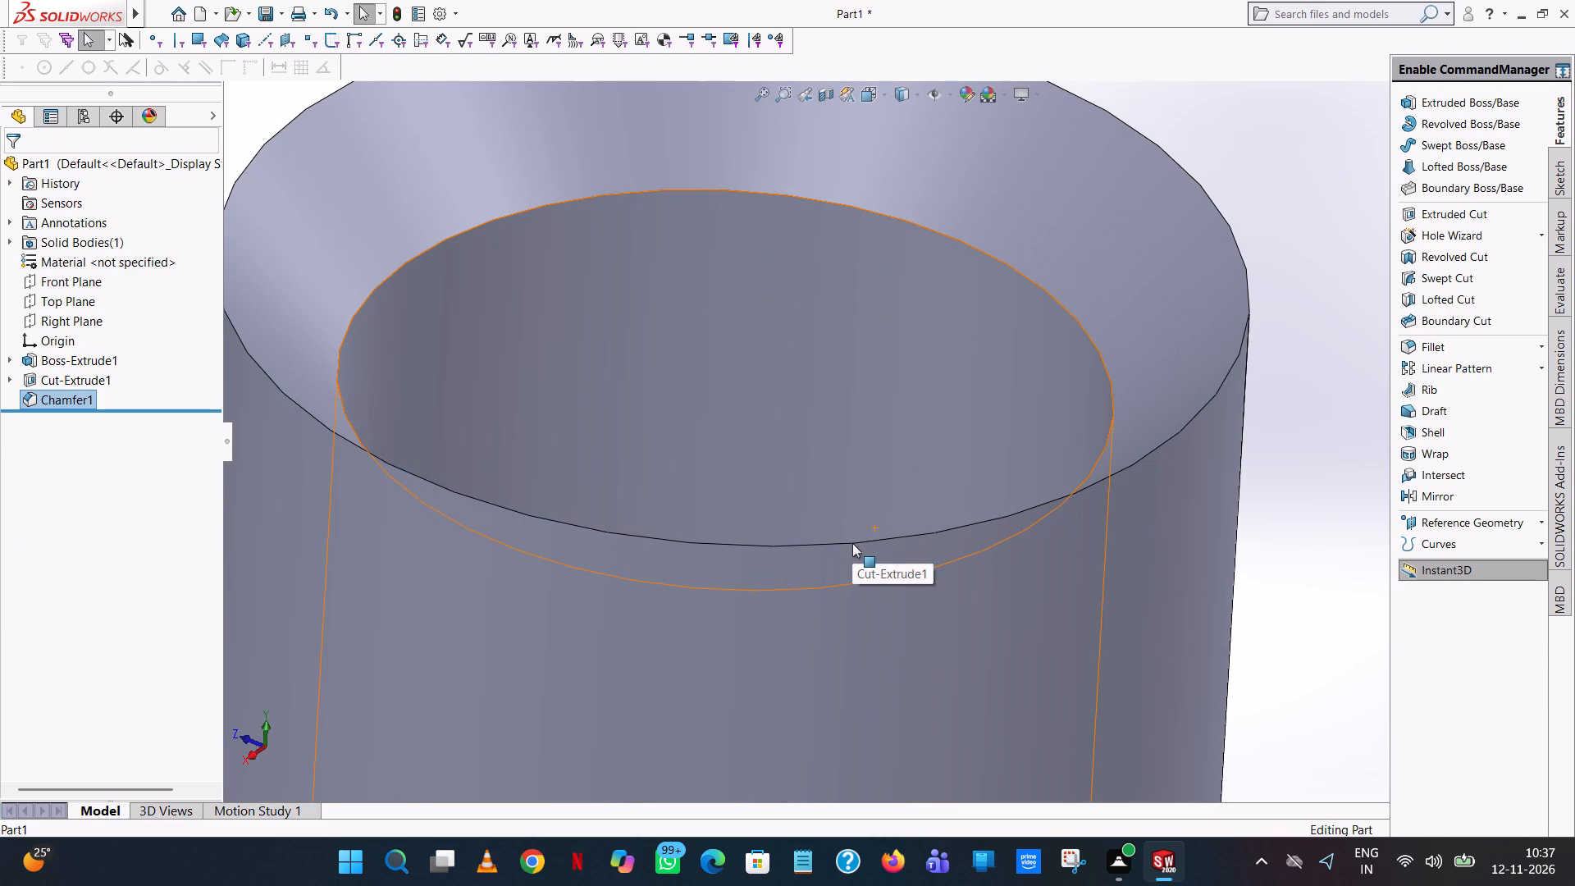
pyautogui.scroll(6, 797, 380)
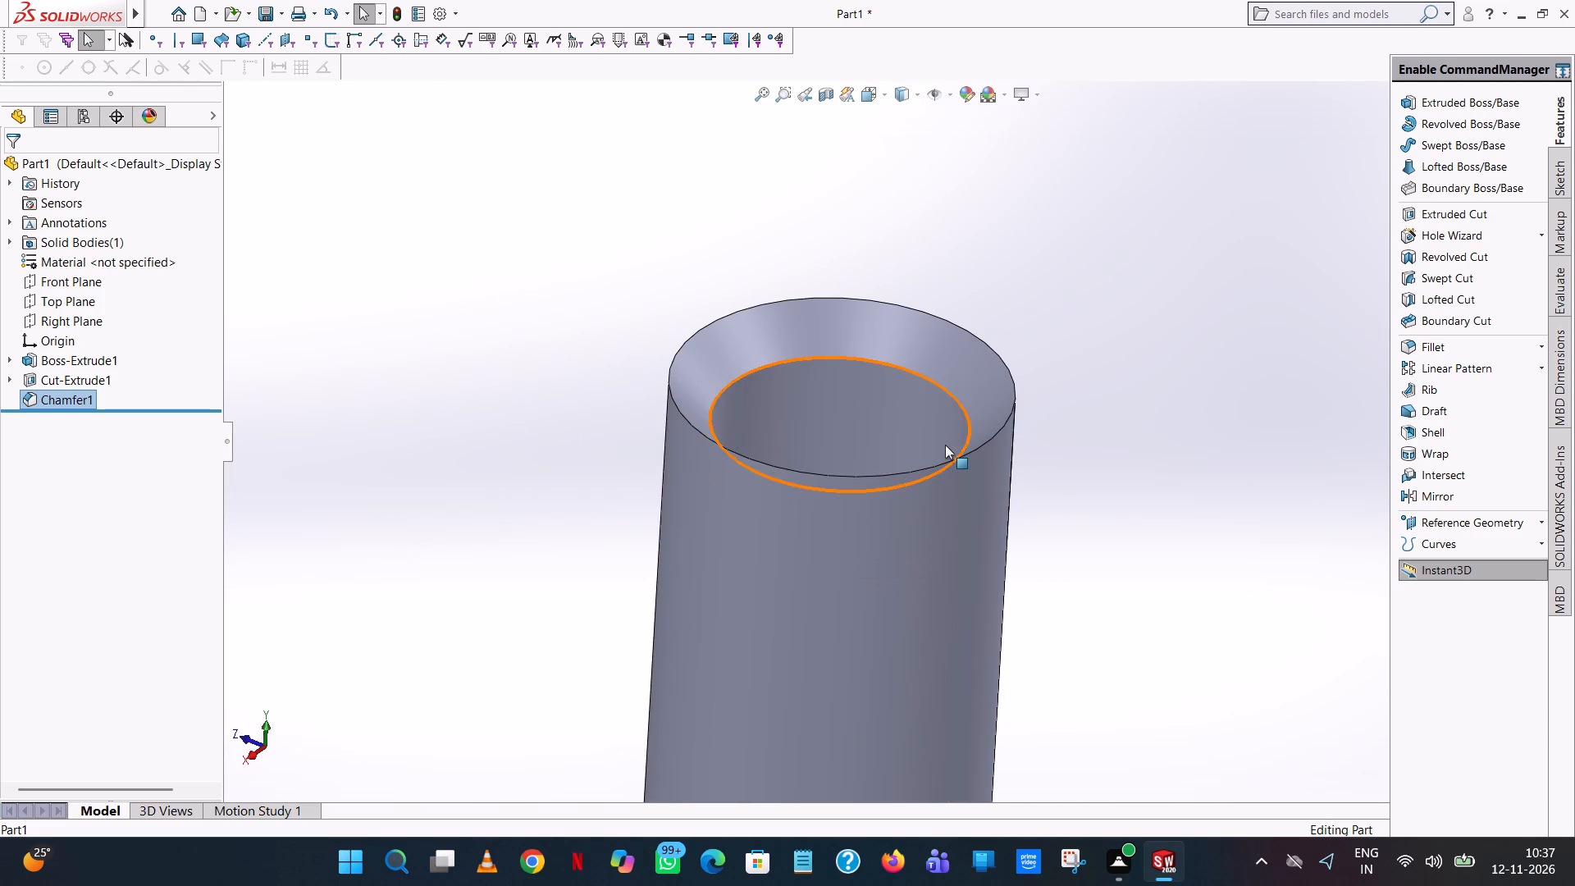
pyautogui.scroll(1, 945, 445)
pyautogui.moveTo(940, 439); pyautogui.dragTo(943, 422, button='middle')
pyautogui.scroll(1, 930, 308)
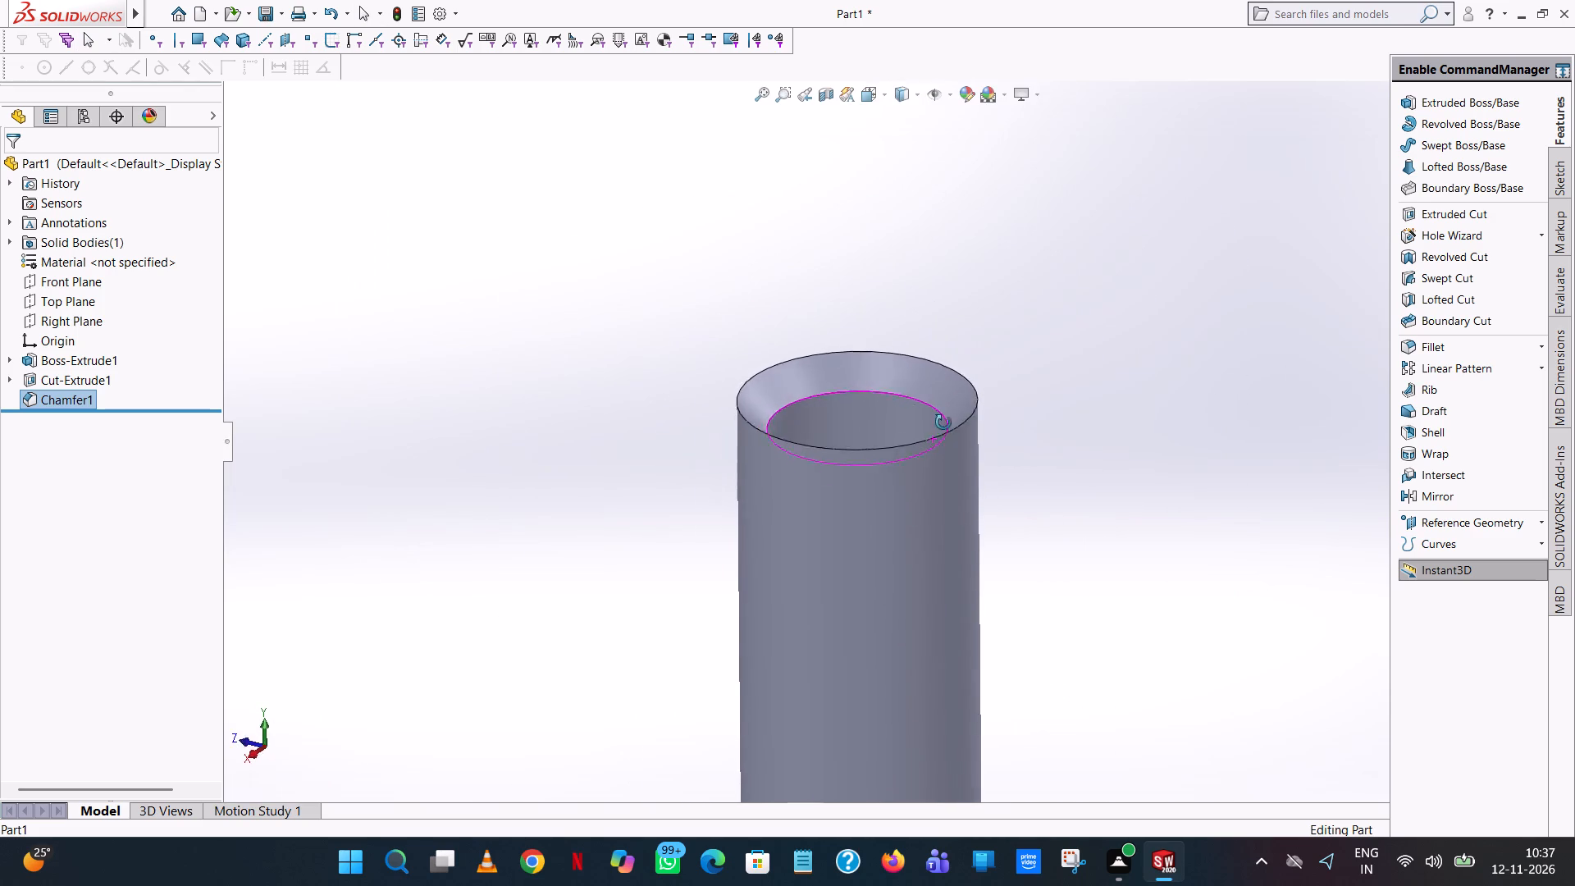
pyautogui.moveTo(943, 422); pyautogui.dragTo(1141, 589, button='middle')
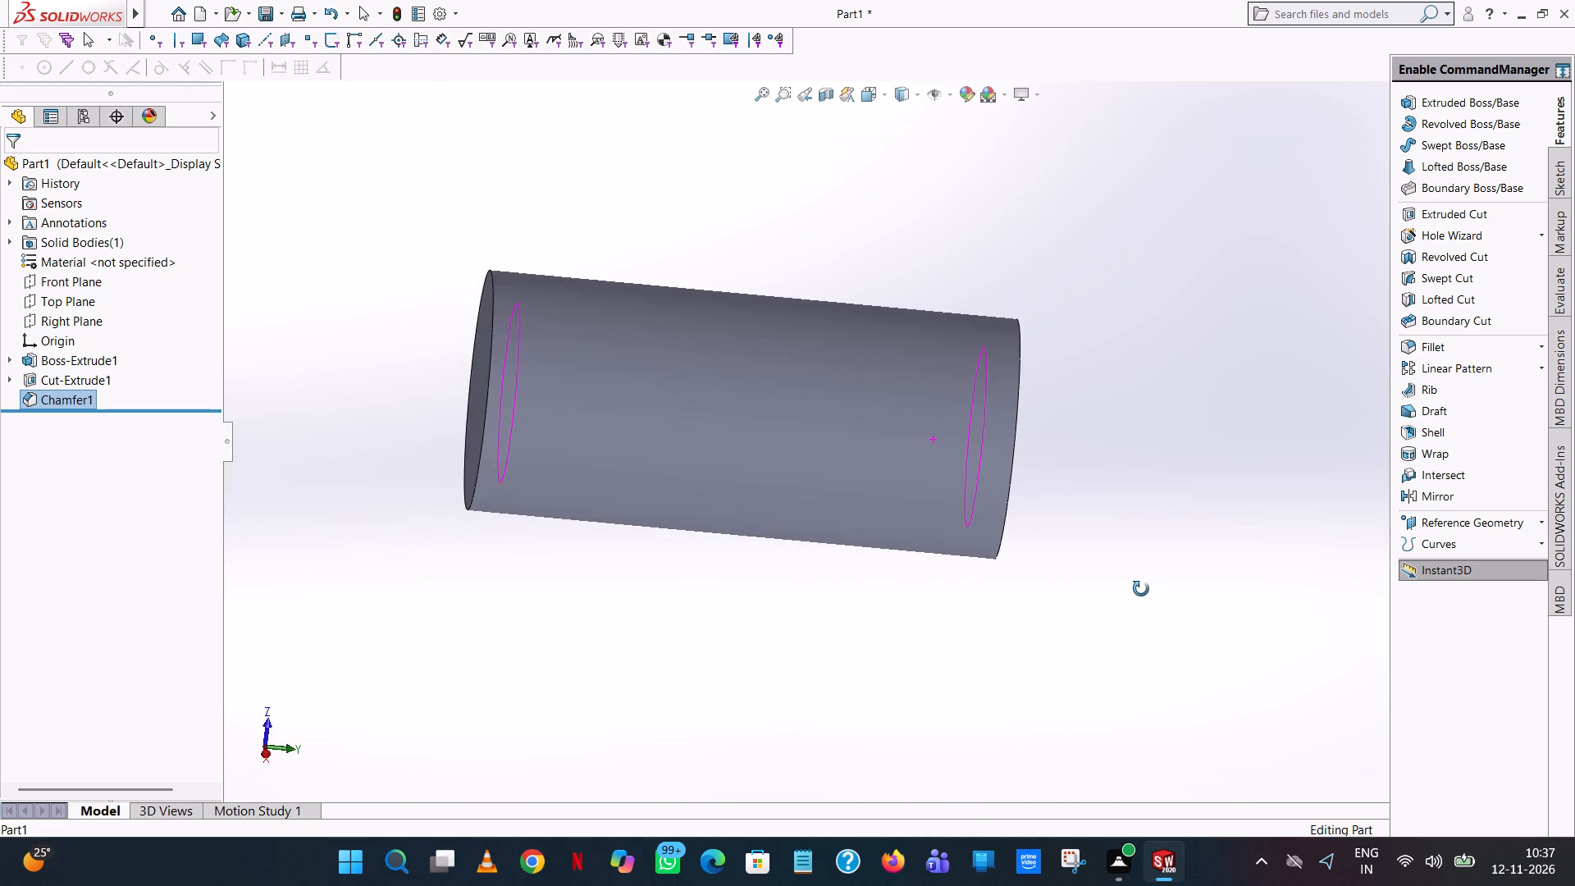
pyautogui.moveTo(1141, 589); pyautogui.dragTo(1071, 491, button='middle')
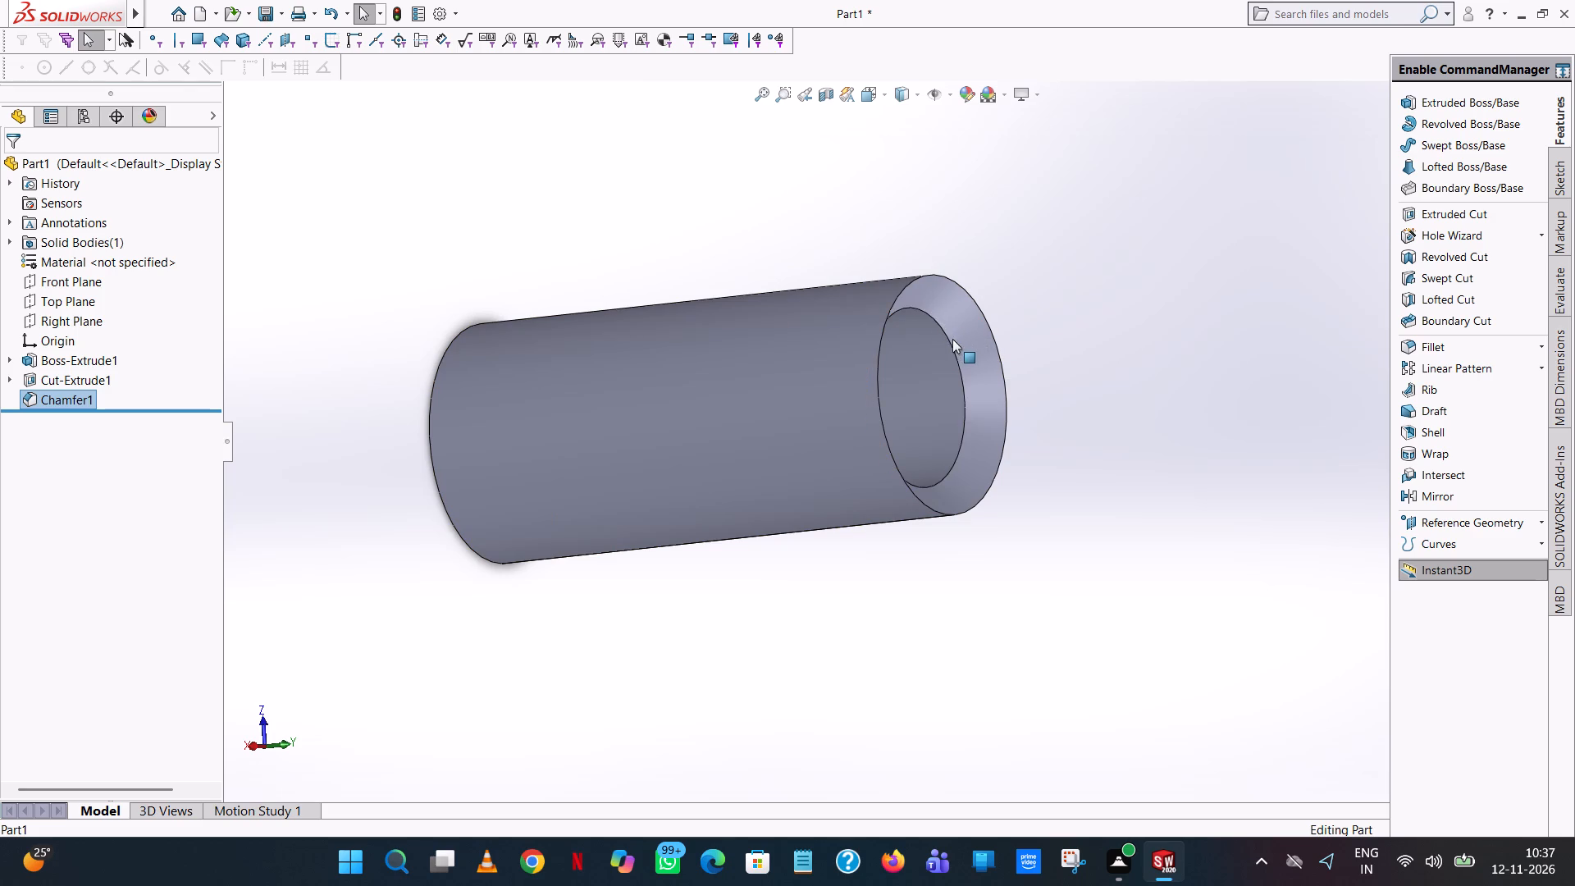
pyautogui.scroll(-11, 953, 395)
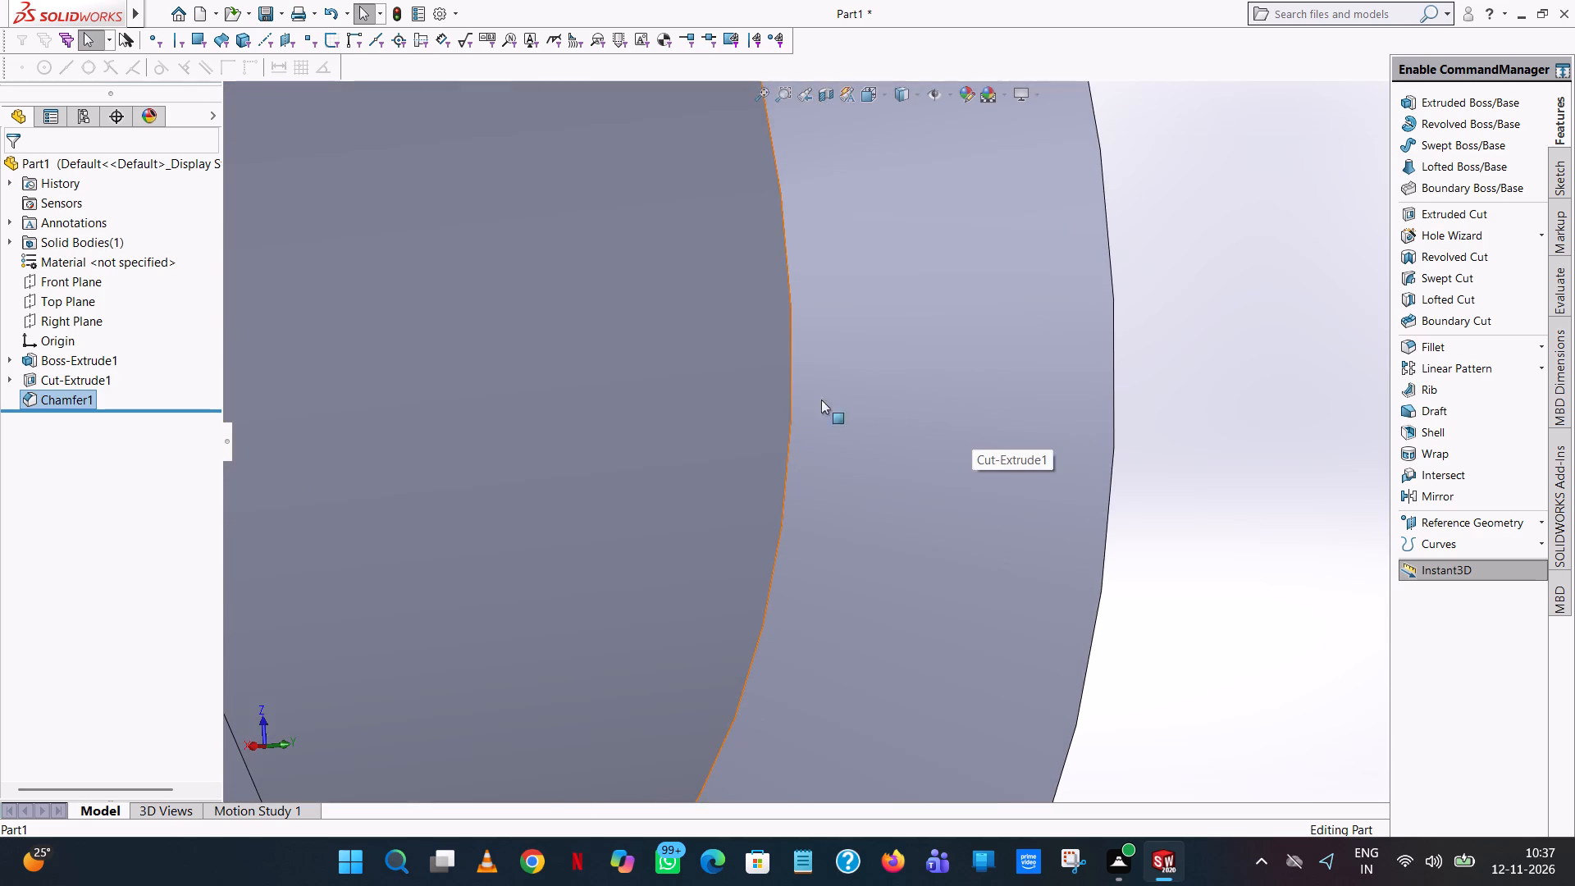
pyautogui.scroll(17, 793, 398)
pyautogui.scroll(1, 454, 509)
pyautogui.moveTo(453, 509); pyautogui.dragTo(830, 718, button='middle')
pyautogui.scroll(1, 830, 718)
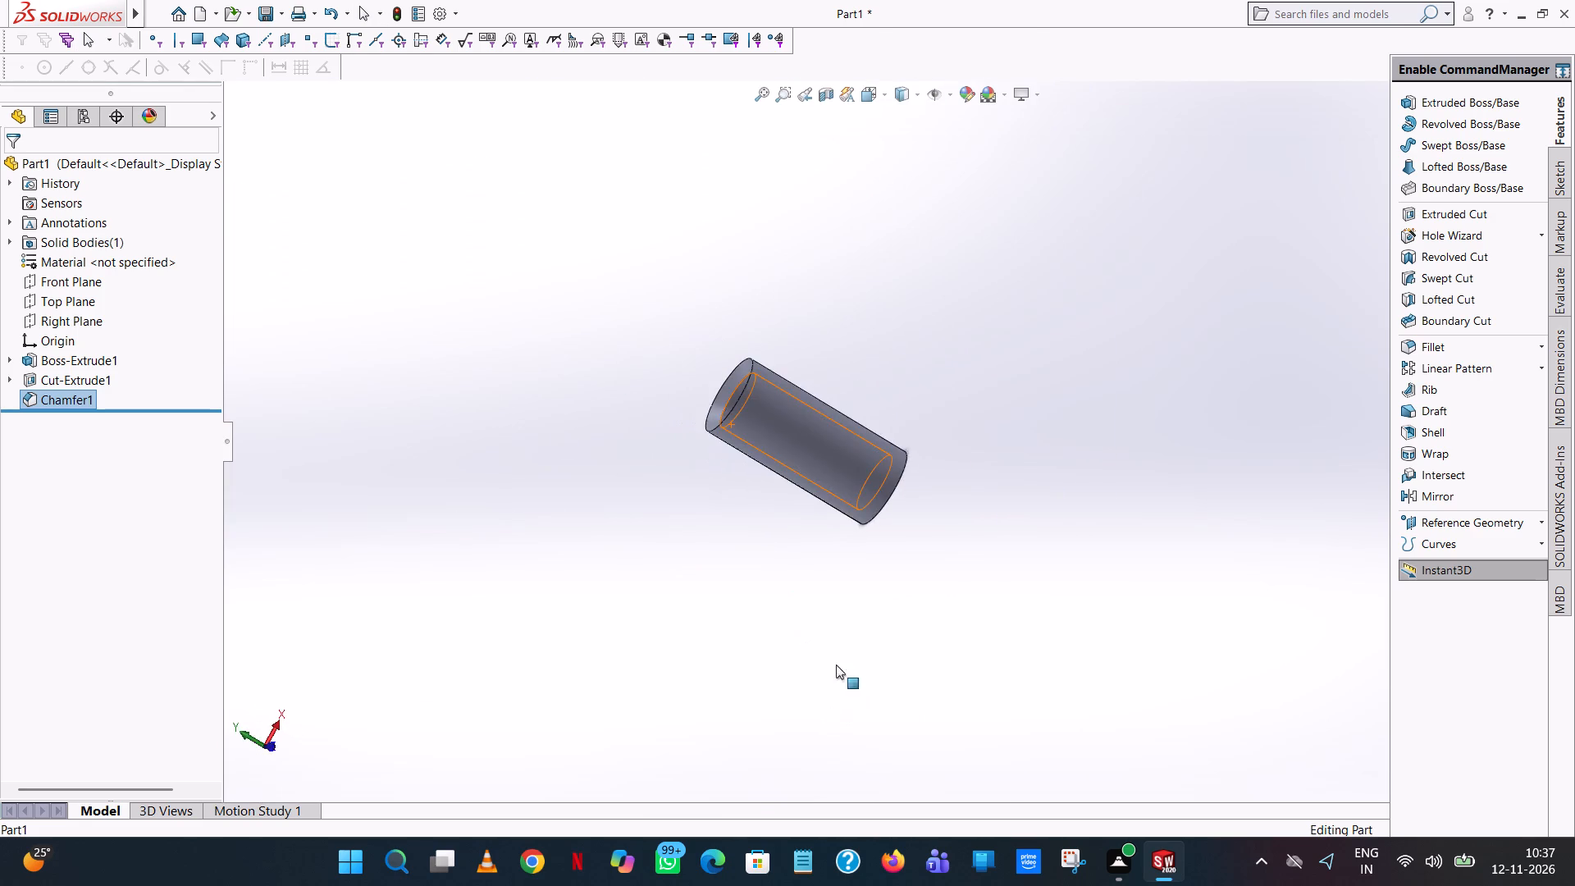
pyautogui.scroll(1, 911, 409)
pyautogui.moveTo(911, 409); pyautogui.dragTo(1080, 181, button='middle')
pyautogui.scroll(1, 1070, 228)
pyautogui.scroll(-10, 849, 375)
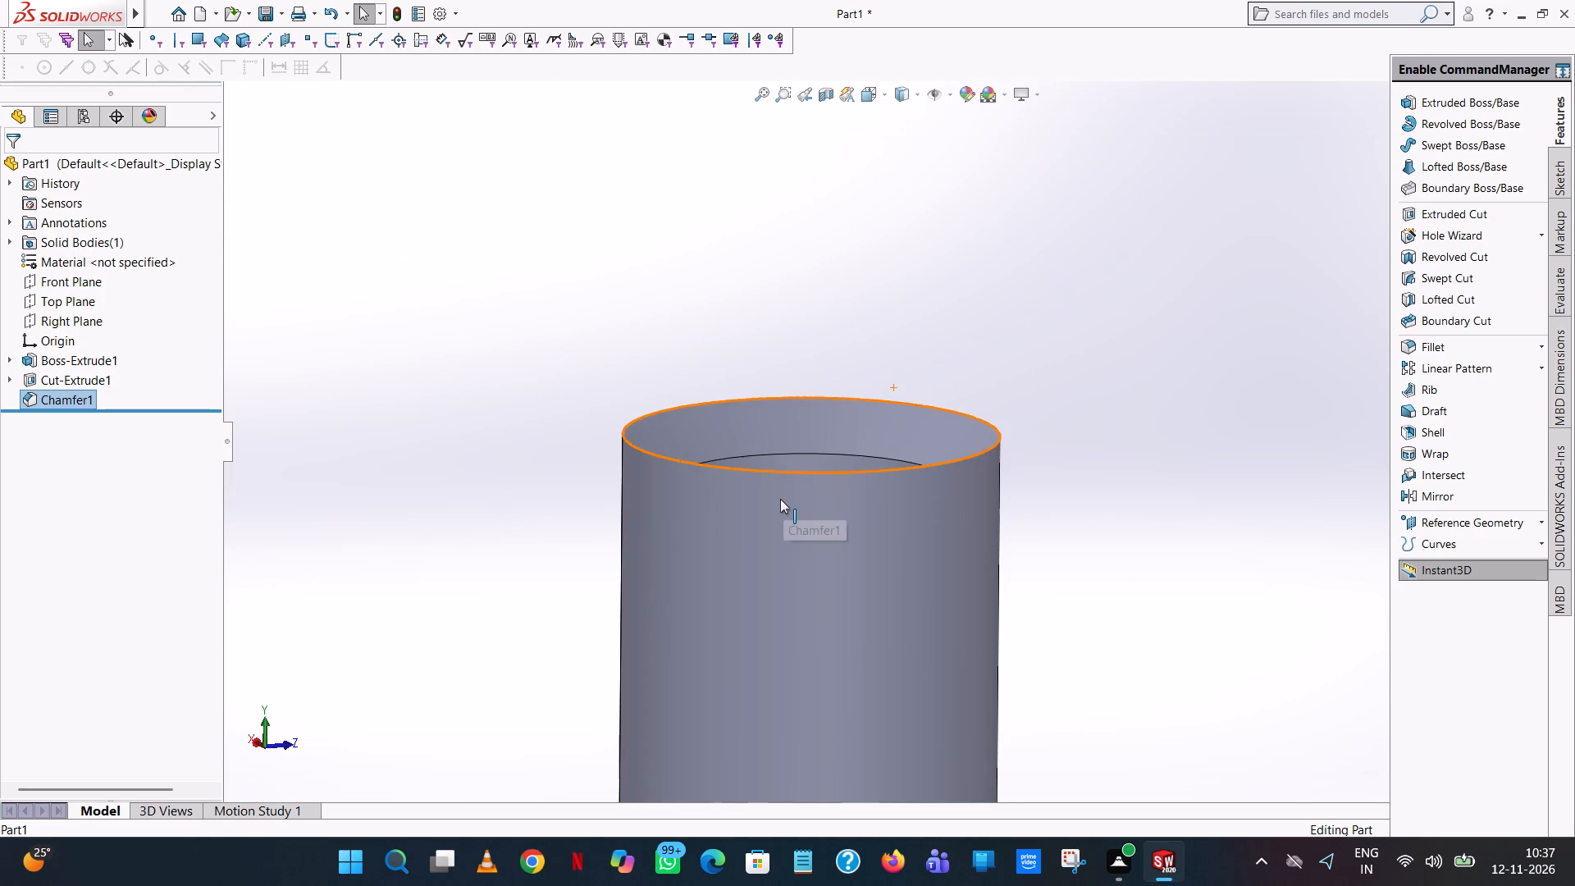
pyautogui.scroll(1, 780, 499)
pyautogui.middleClick(779, 495)
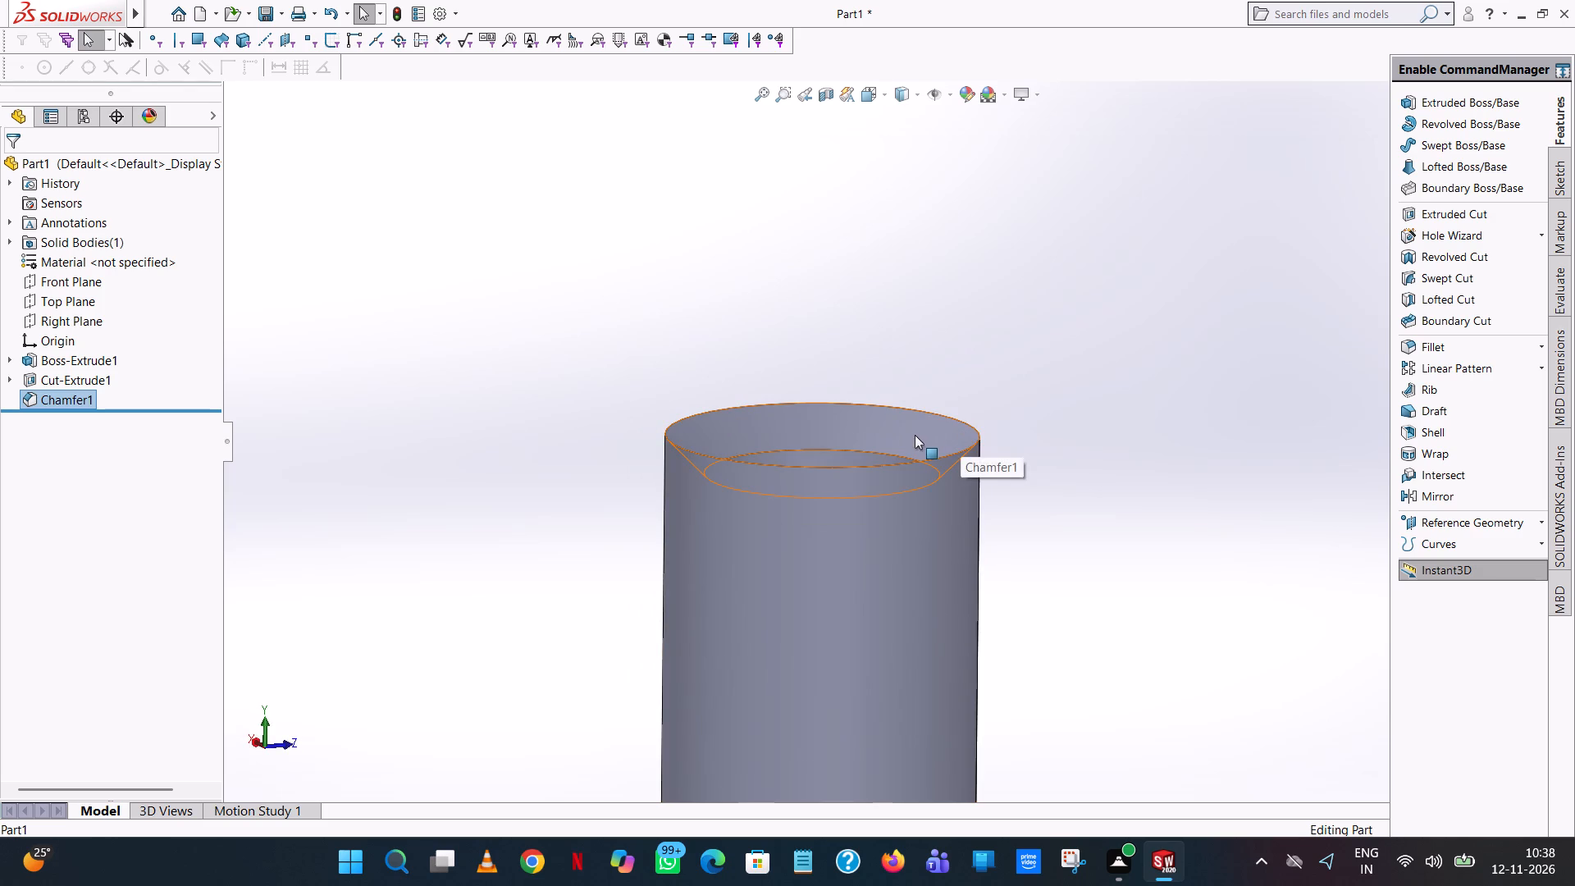
pyautogui.scroll(-3, 800, 457)
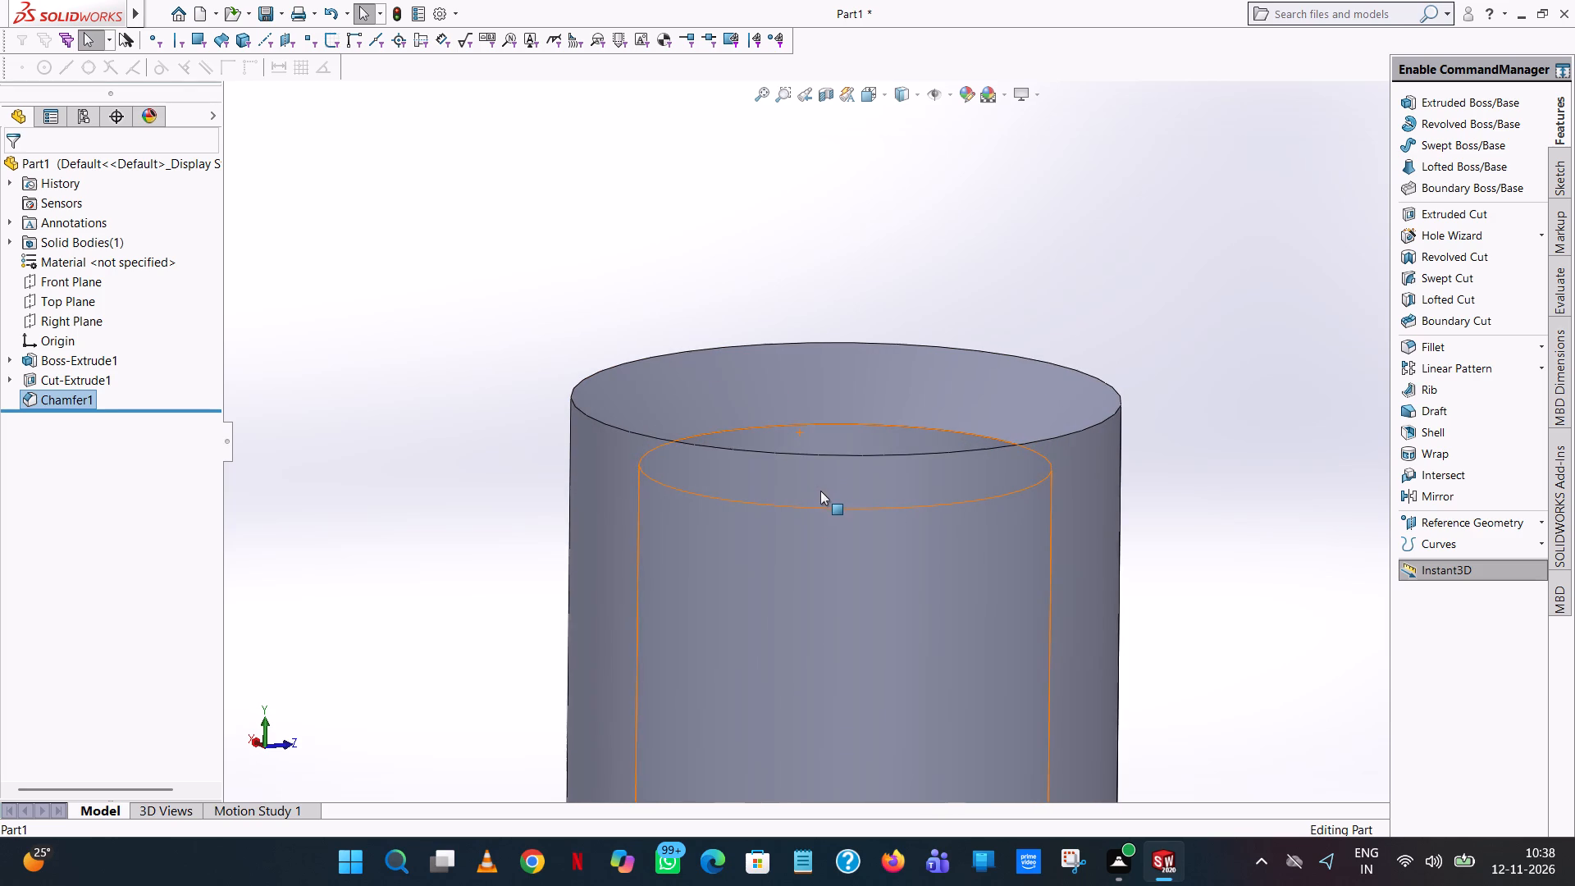
pyautogui.scroll(10, 820, 491)
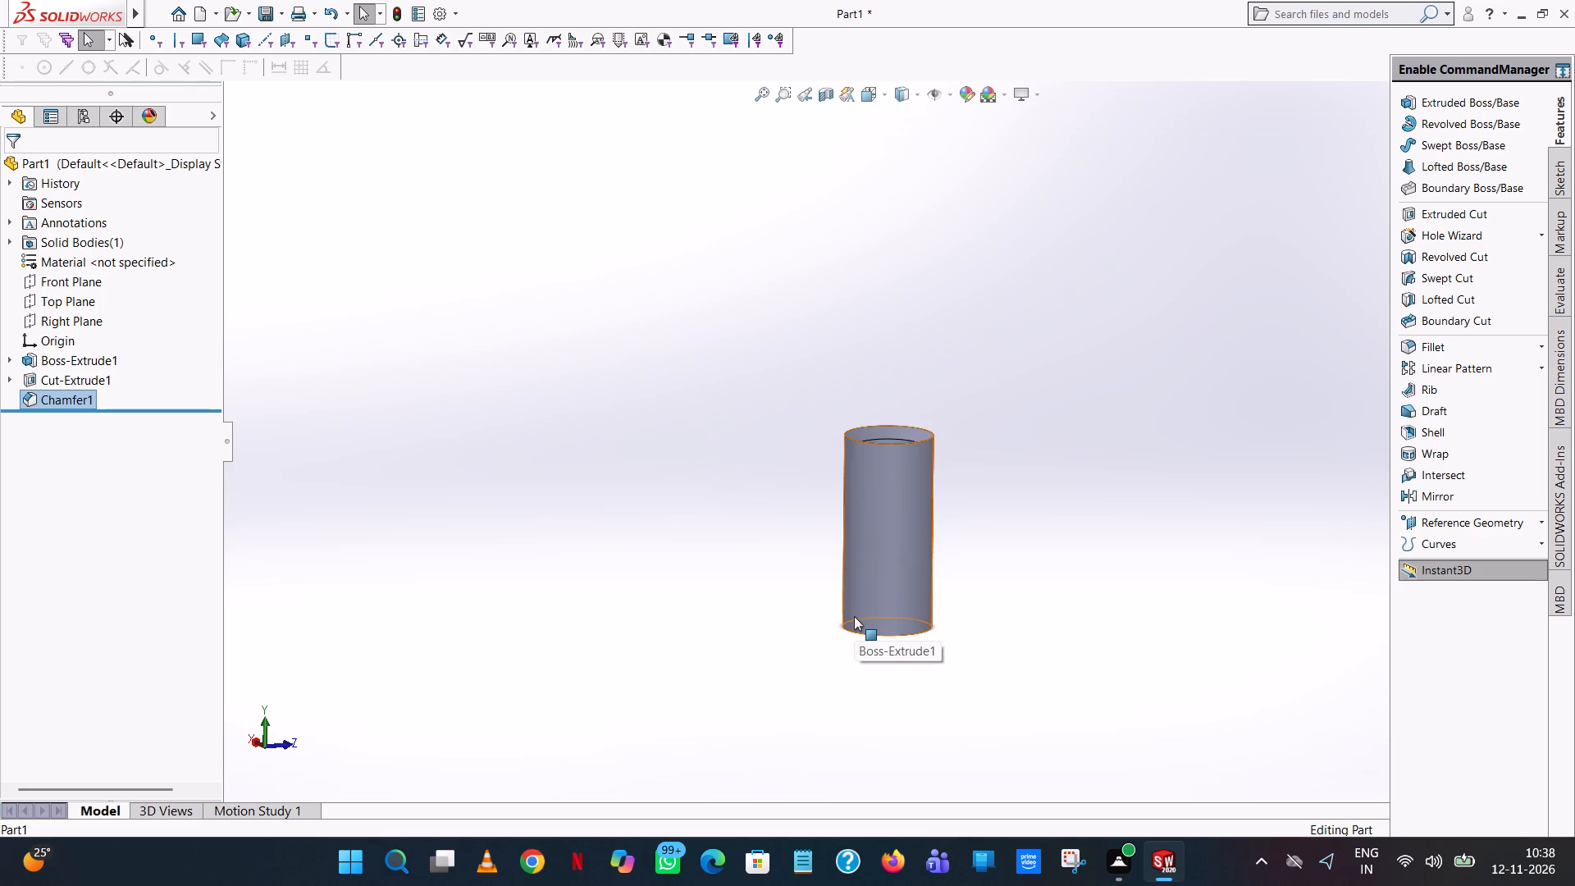
pyautogui.moveTo(854, 616); pyautogui.dragTo(856, 577, button='middle')
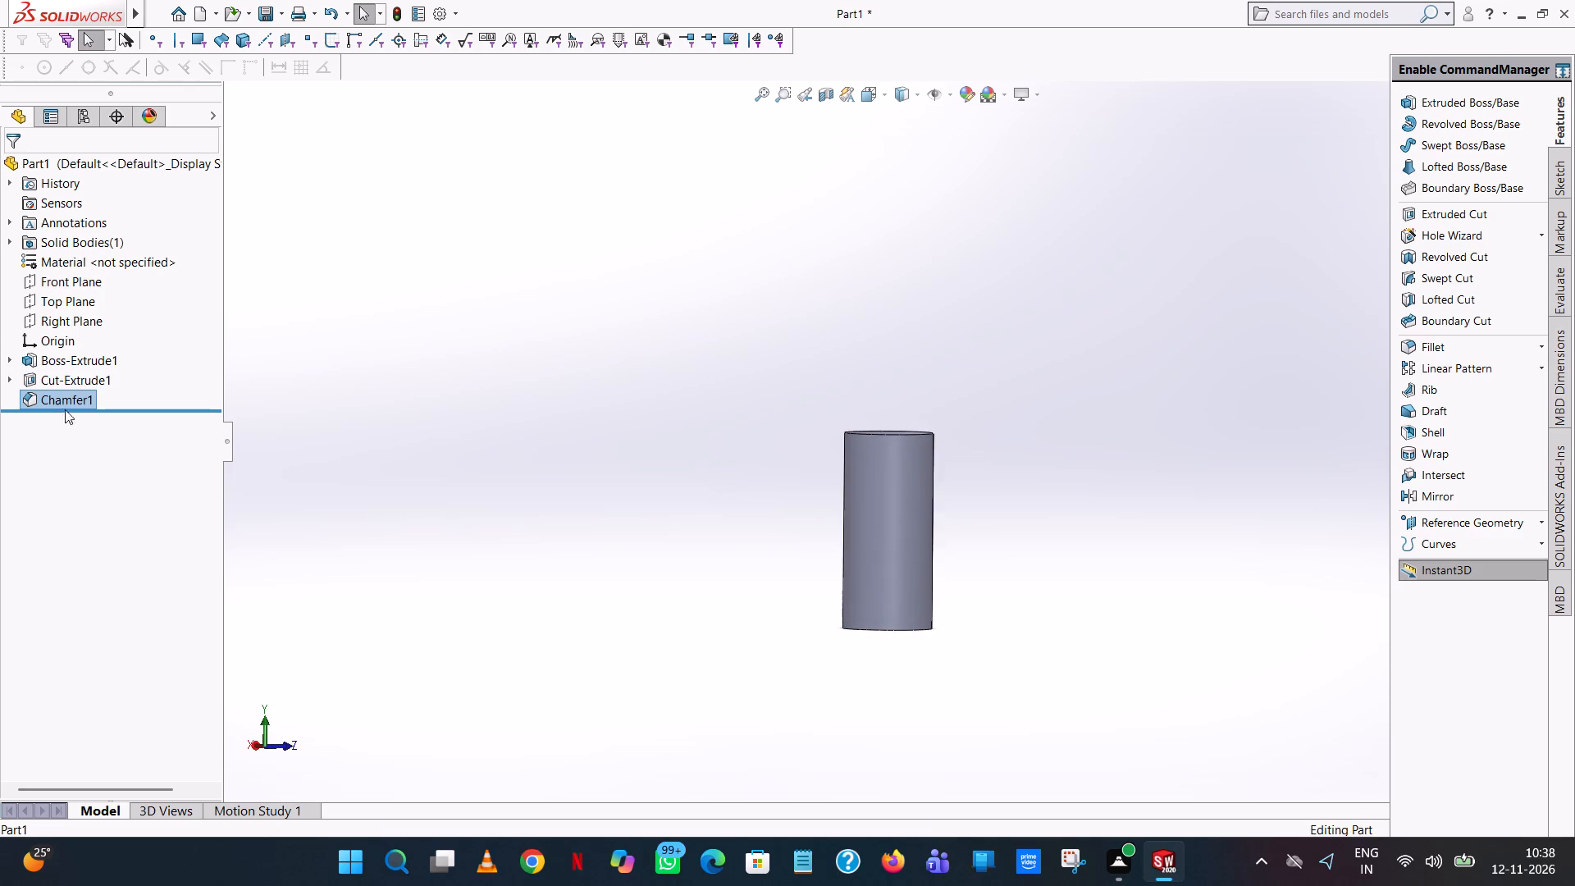
# Create a reference plane offset 44 mm (88/2) upward from the Top Plane, at the tube's mid-height.
pyautogui.click(71, 295)
pyautogui.moveTo(770, 473); pyautogui.dragTo(768, 474, button='middle')
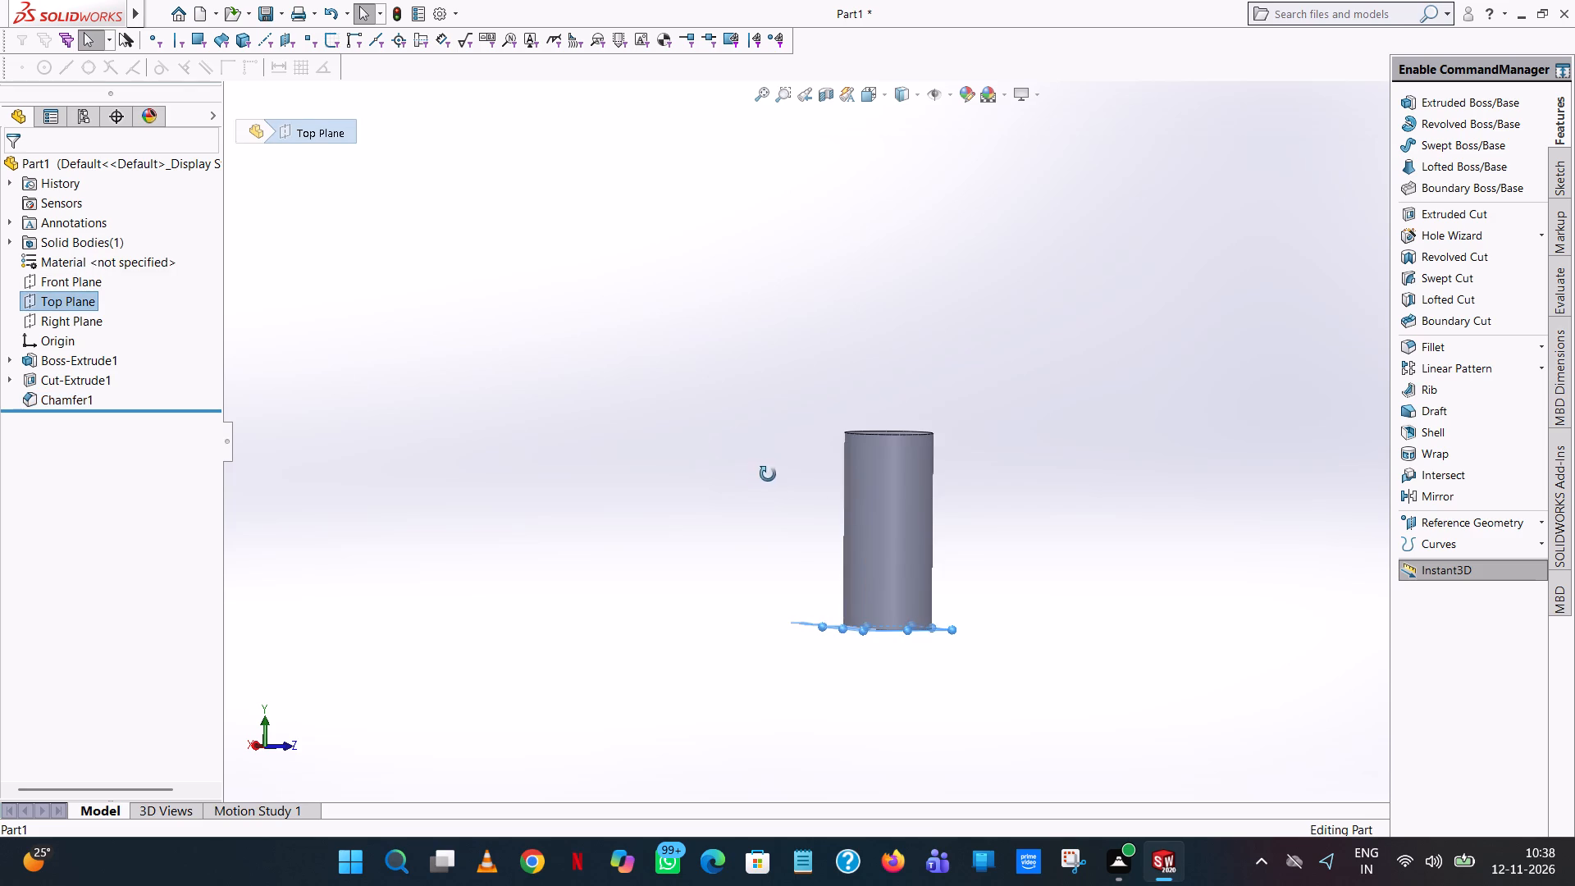
pyautogui.moveTo(768, 474); pyautogui.dragTo(759, 573, button='middle')
pyautogui.scroll(1, 759, 573)
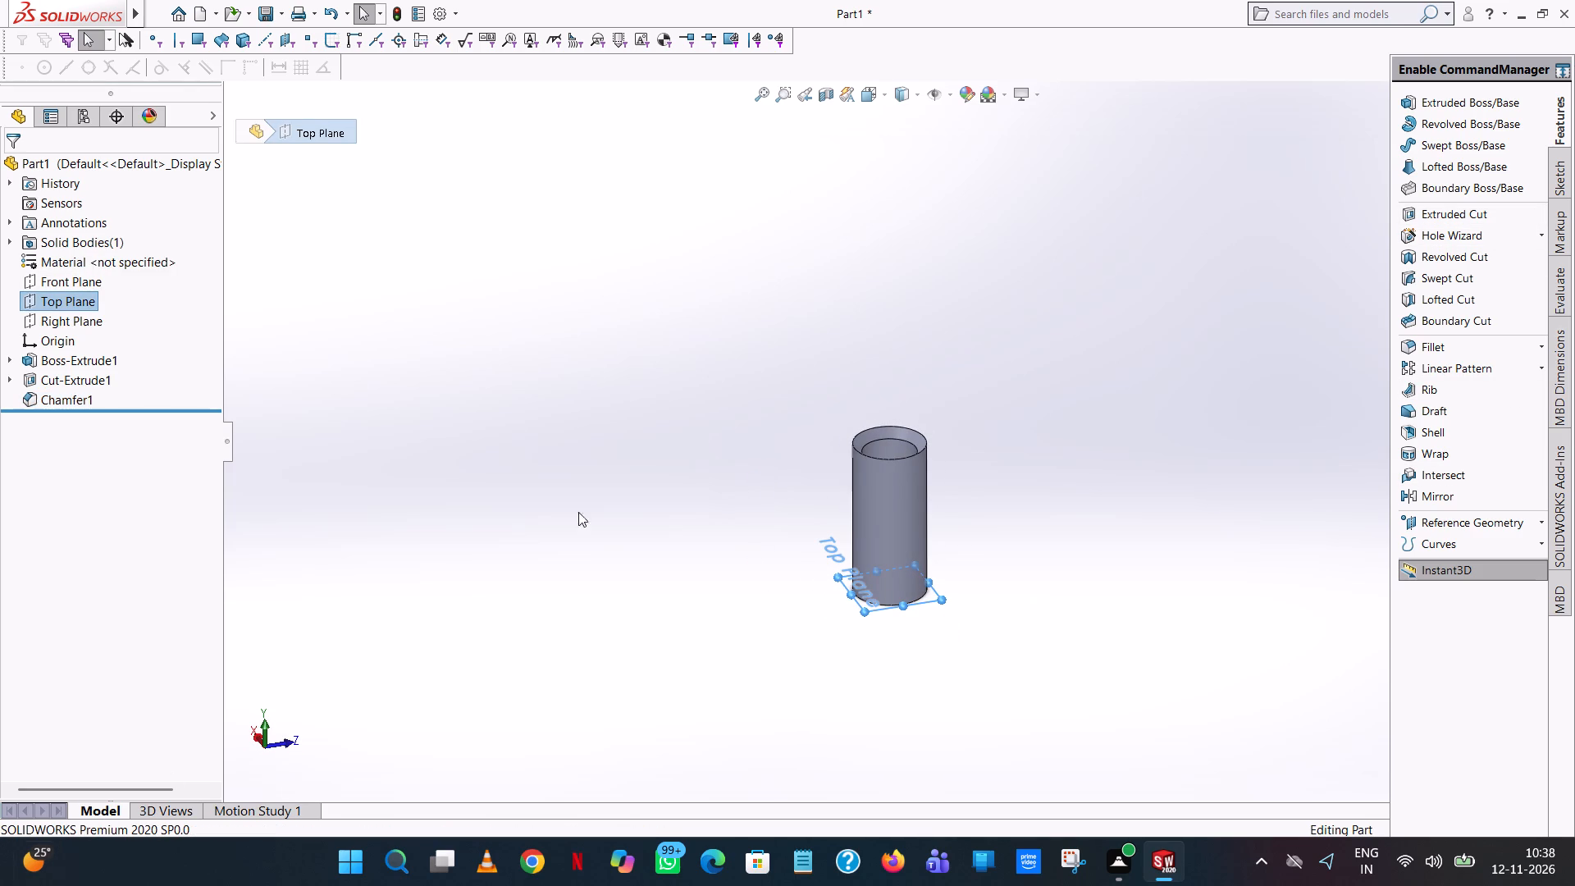
pyautogui.click(1464, 520)
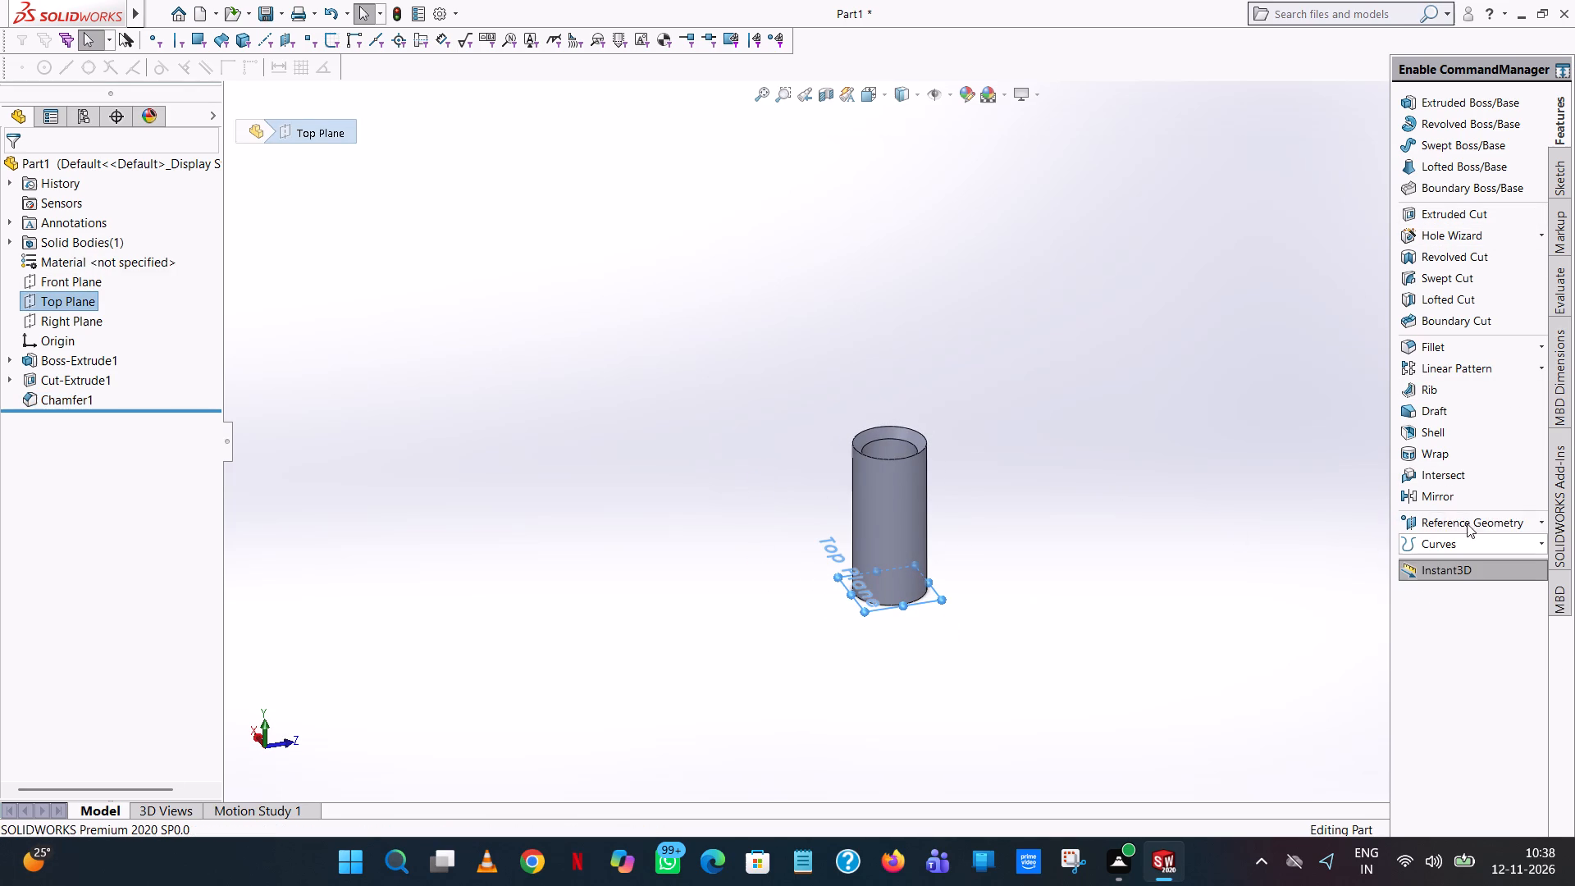
pyautogui.click(1474, 521)
pyautogui.click(1466, 527)
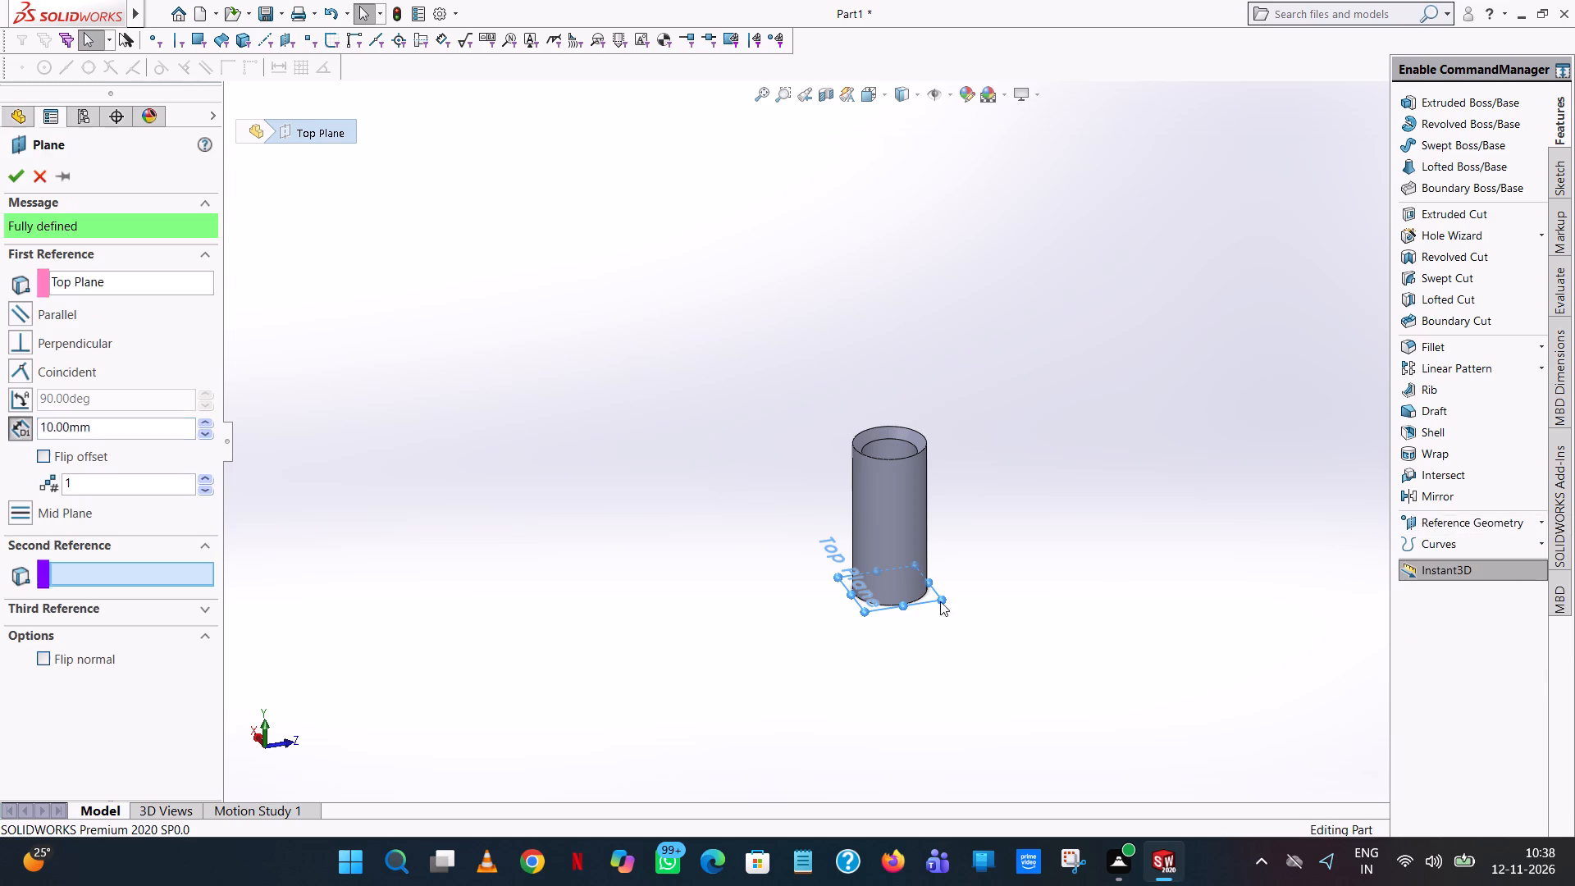
pyautogui.moveTo(943, 546); pyautogui.dragTo(939, 449, button='middle')
pyautogui.scroll(-1, 939, 449)
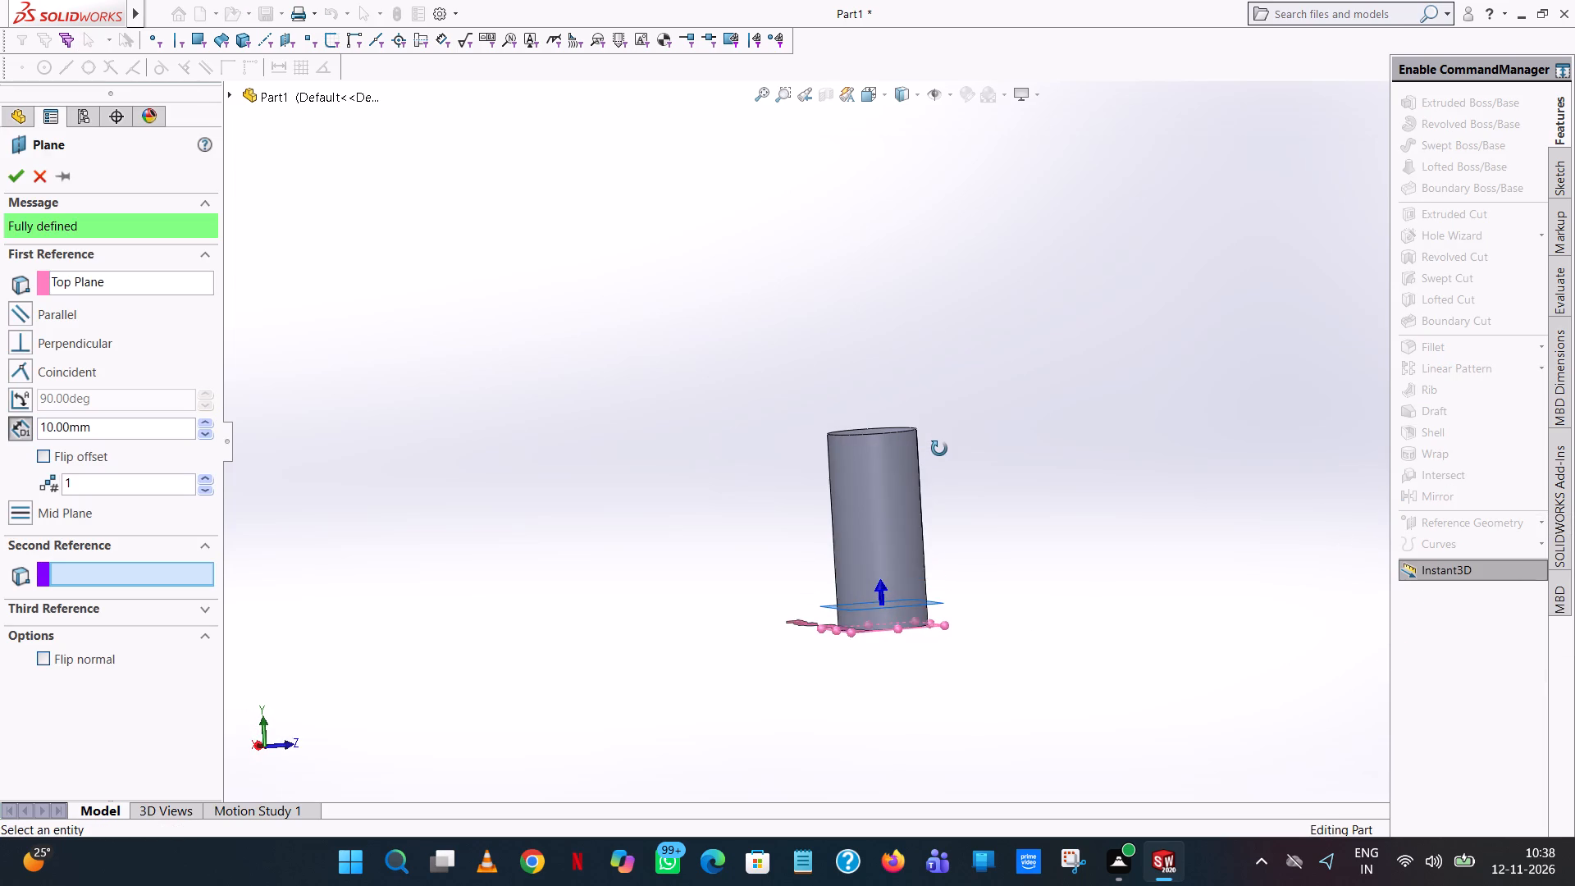
pyautogui.moveTo(939, 449); pyautogui.dragTo(947, 482, button='middle')
pyautogui.scroll(1, 947, 480)
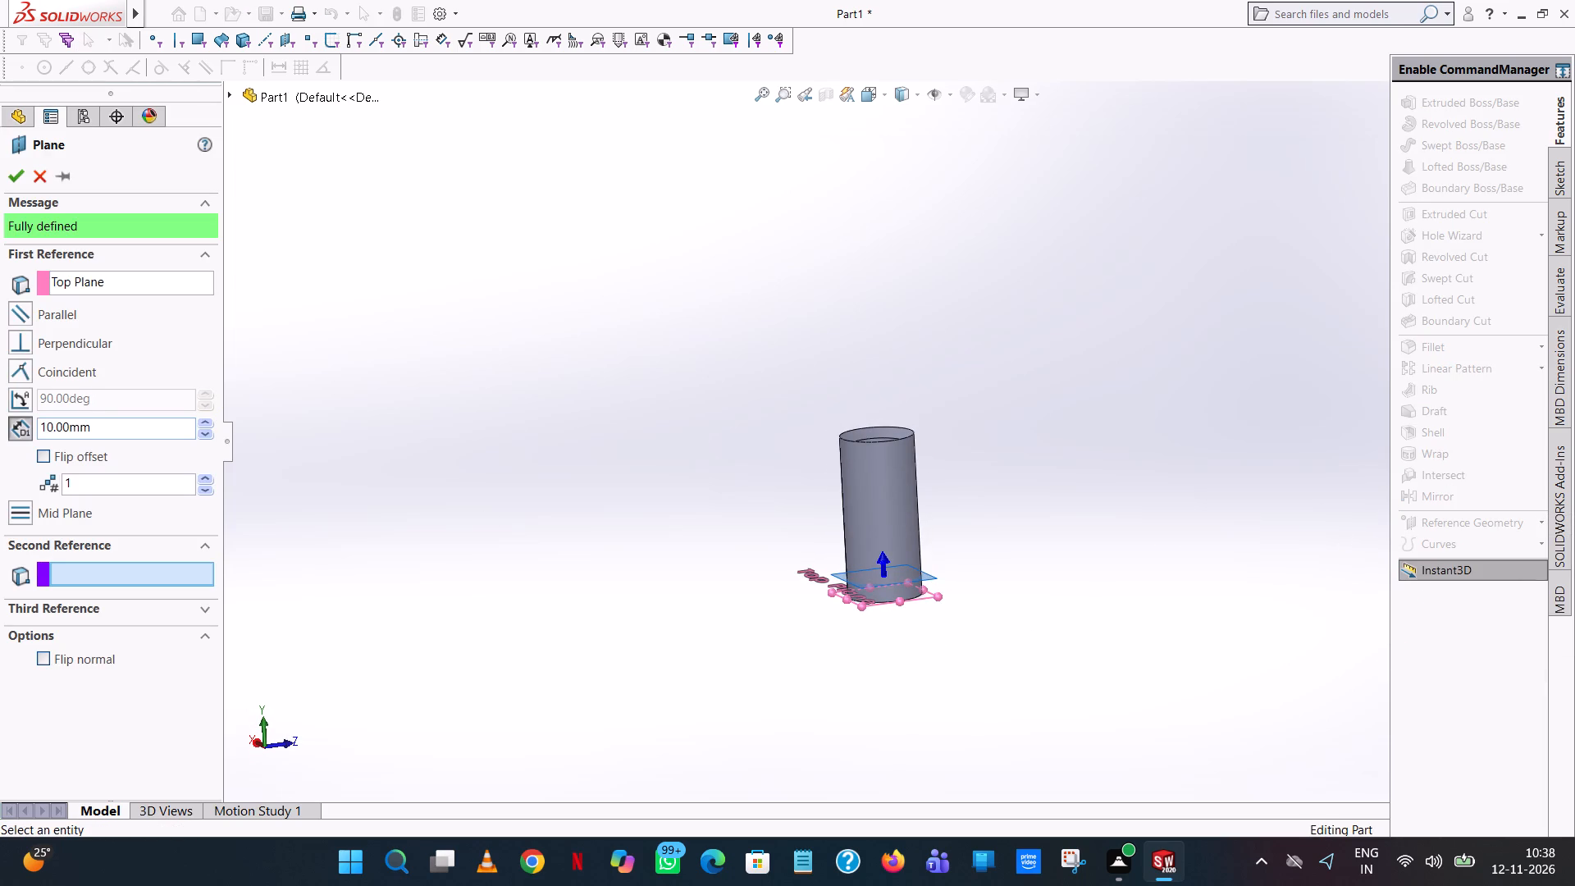
pyautogui.doubleClick(108, 435)
pyautogui.write('88/2')
pyautogui.press('Return')
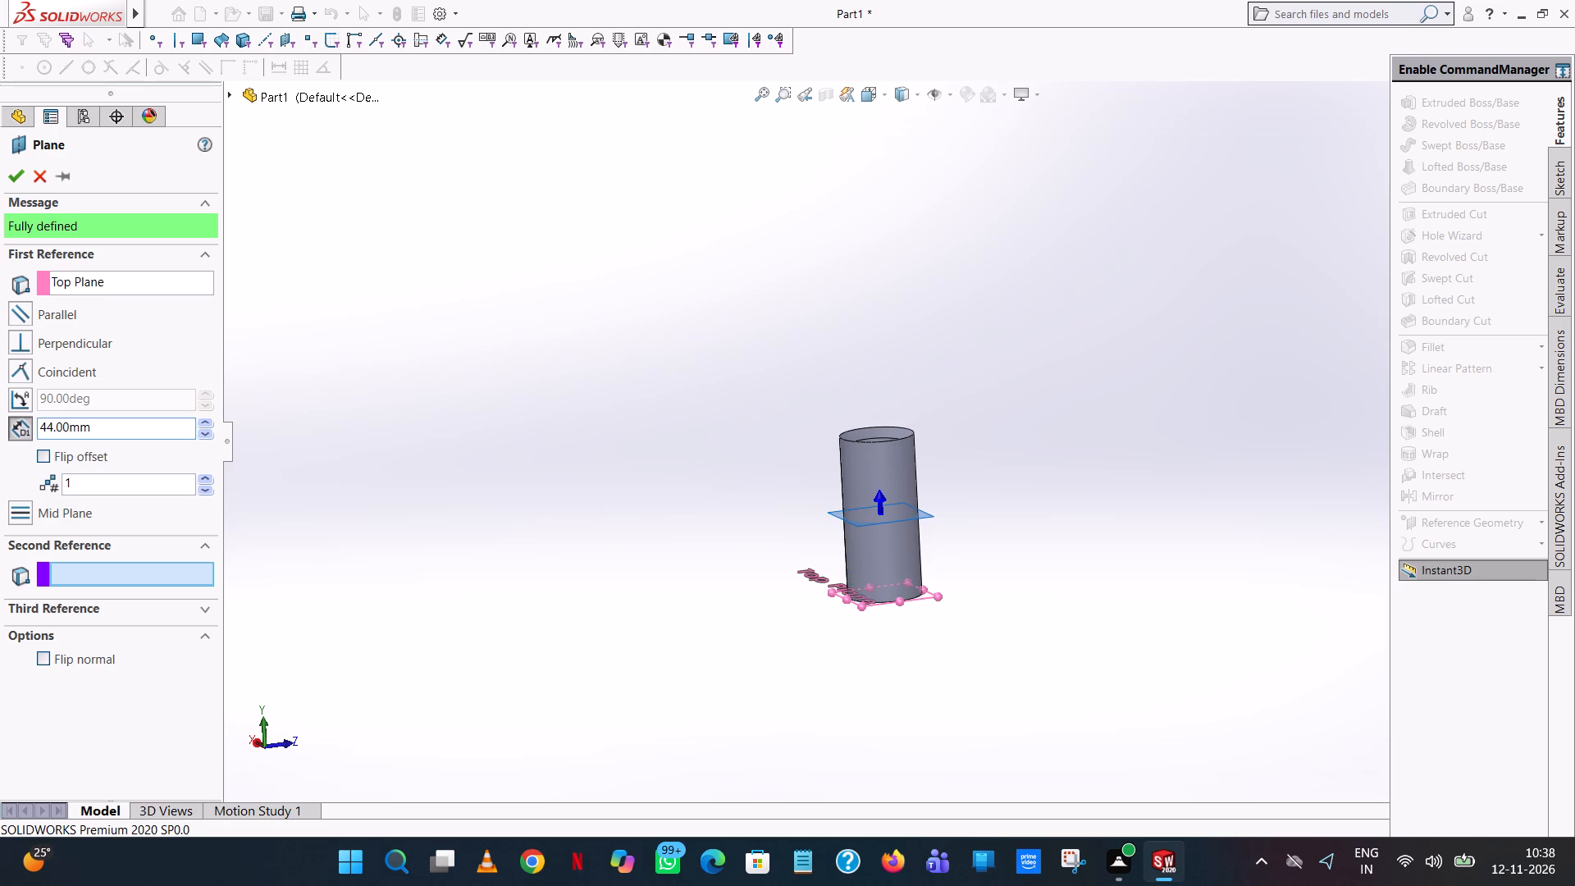
pyautogui.click(25, 180)
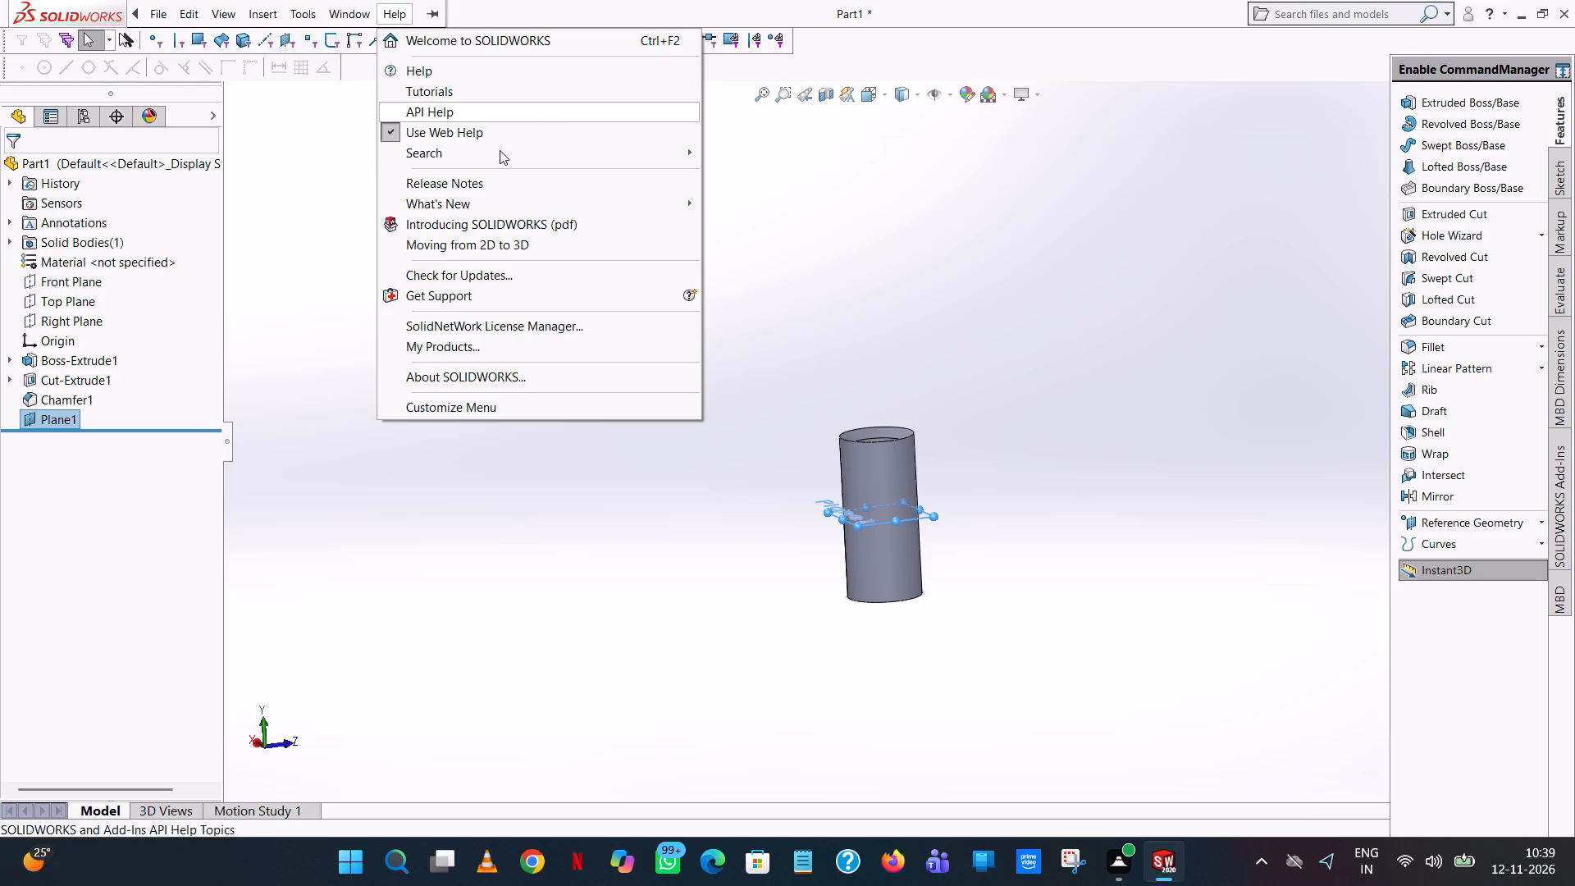
pyautogui.click(970, 249)
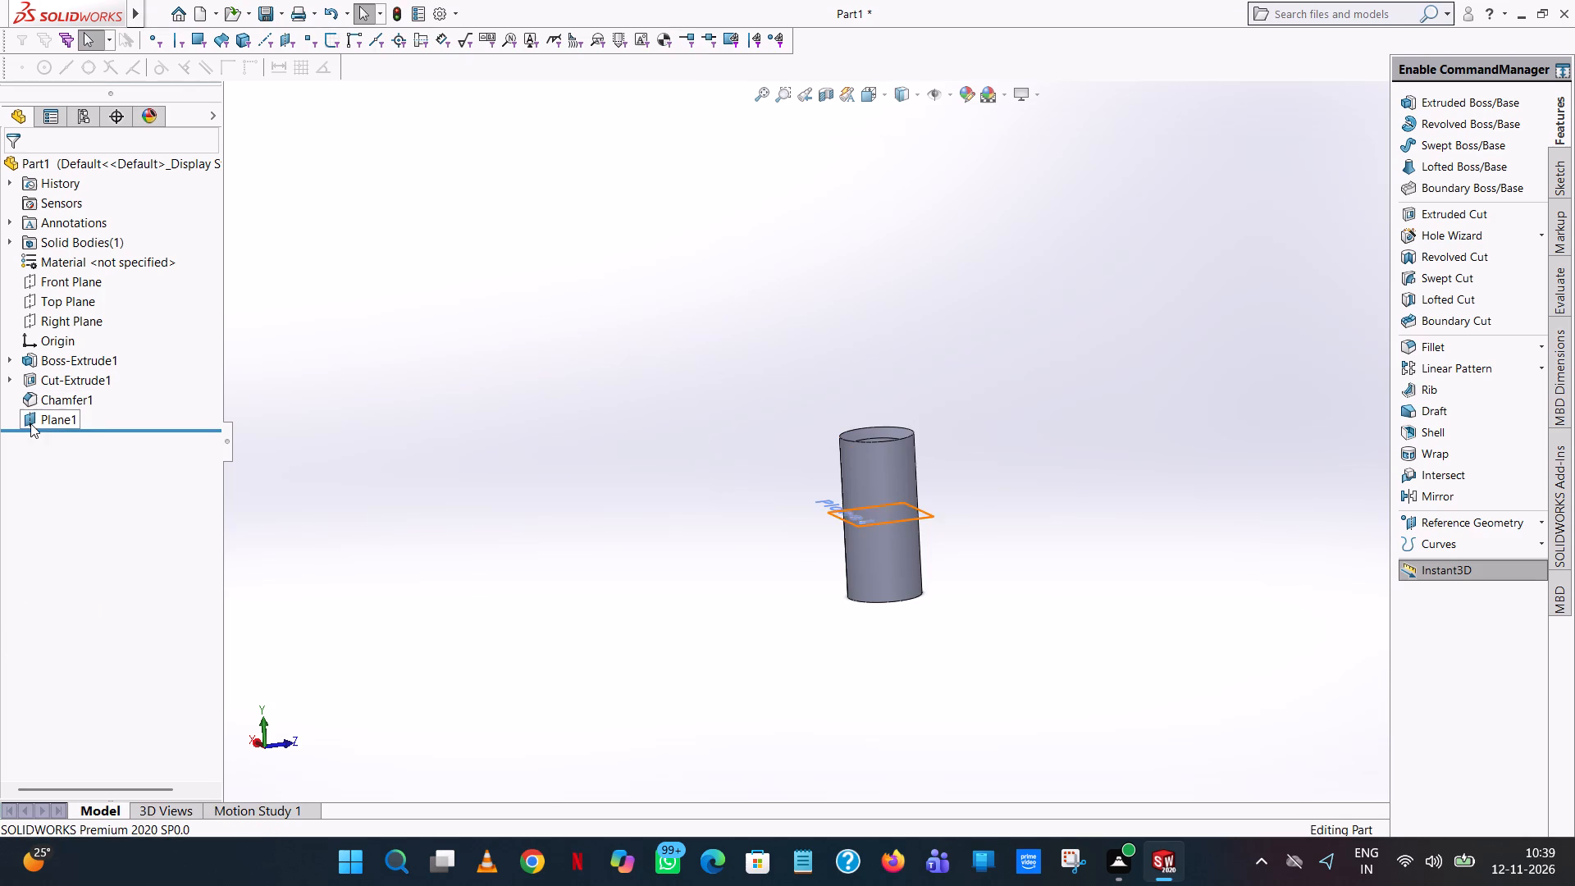
# Sketch a circle of 40 mm radius centred on the origin on the mid-height plane, Plane1.
pyautogui.click(30, 423)
pyautogui.click(41, 404)
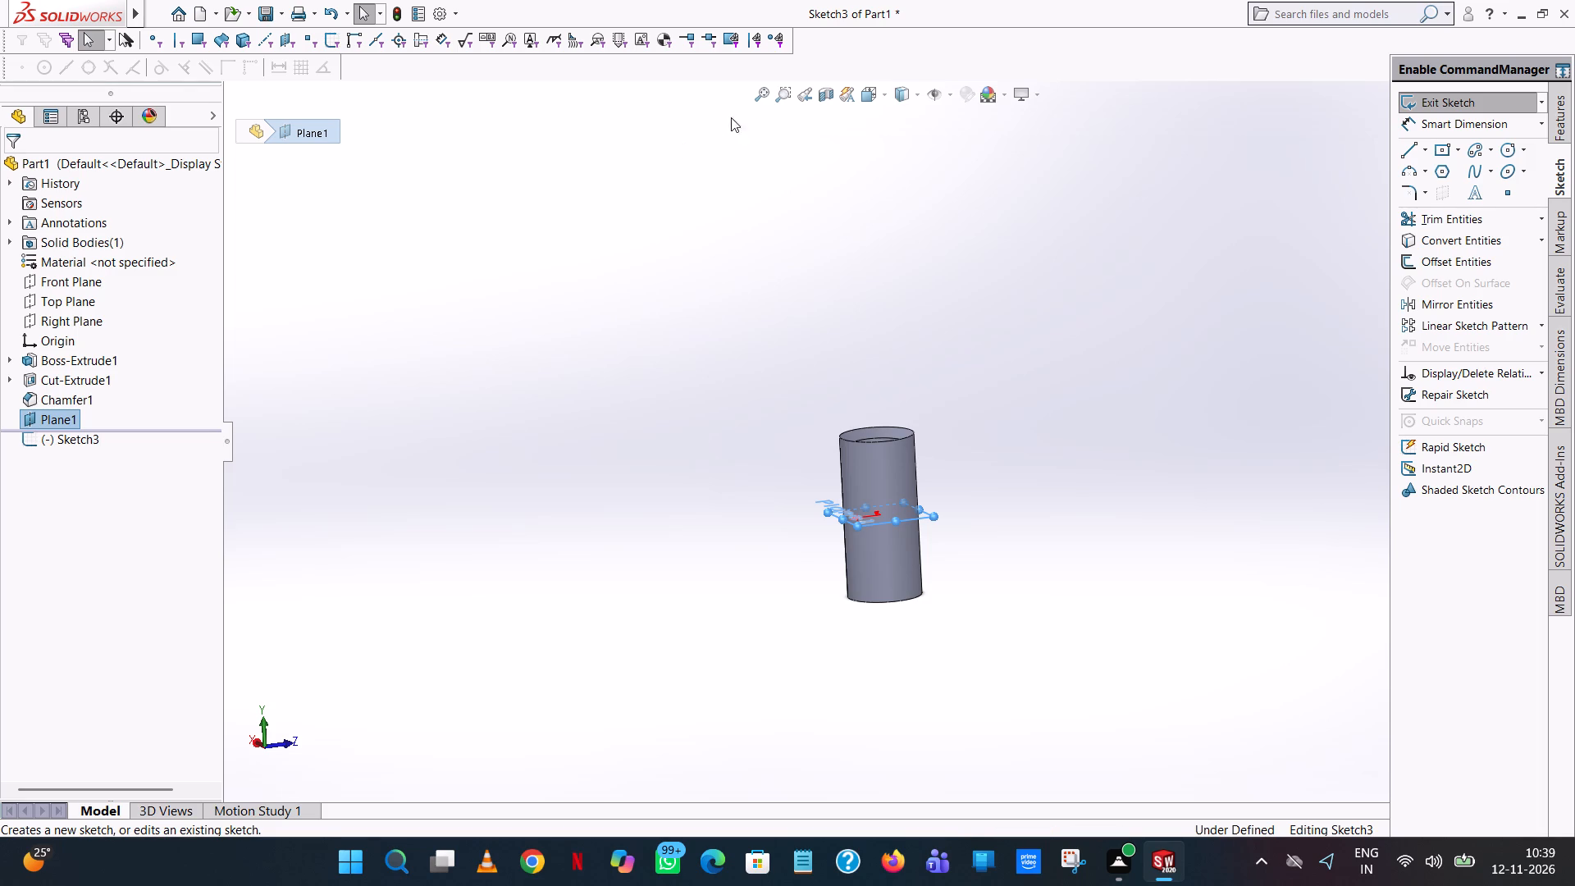
pyautogui.click(883, 99)
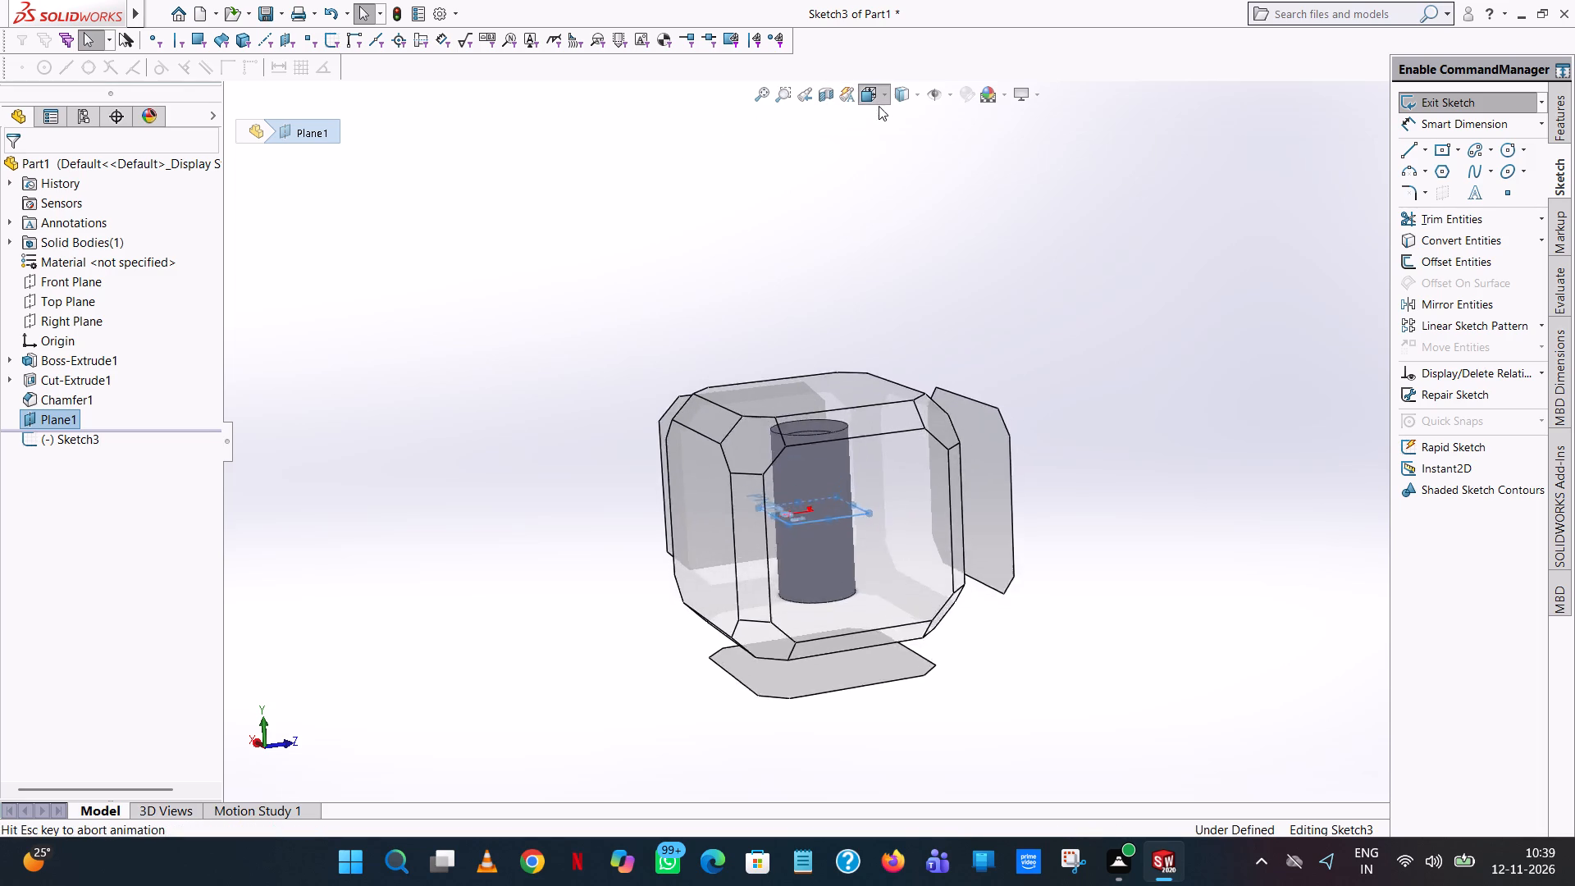
pyautogui.click(952, 187)
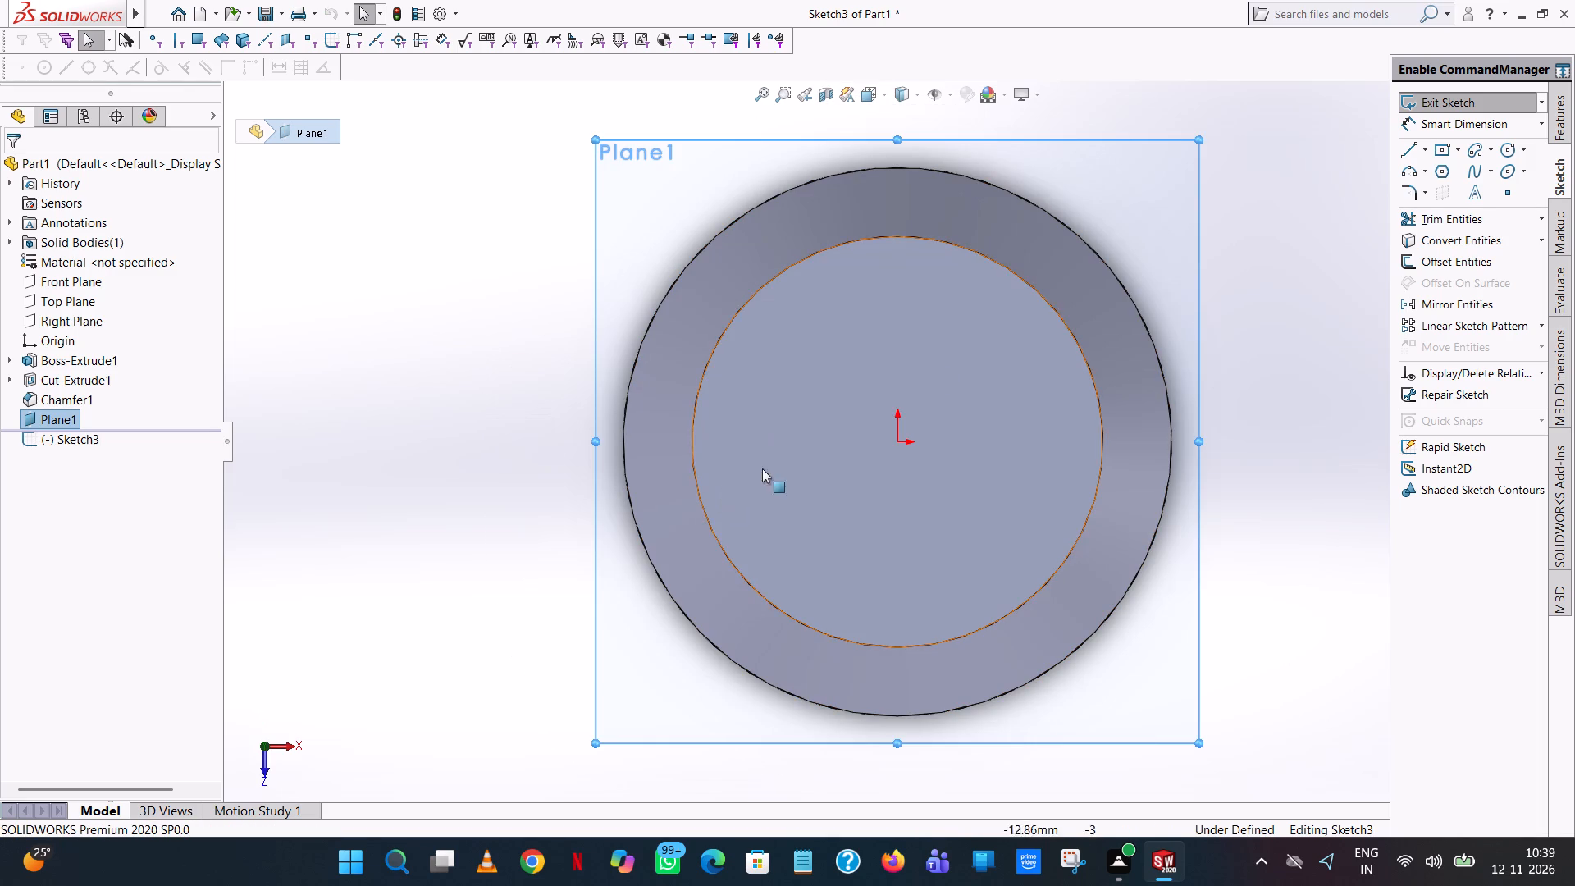
pyautogui.click(1509, 154)
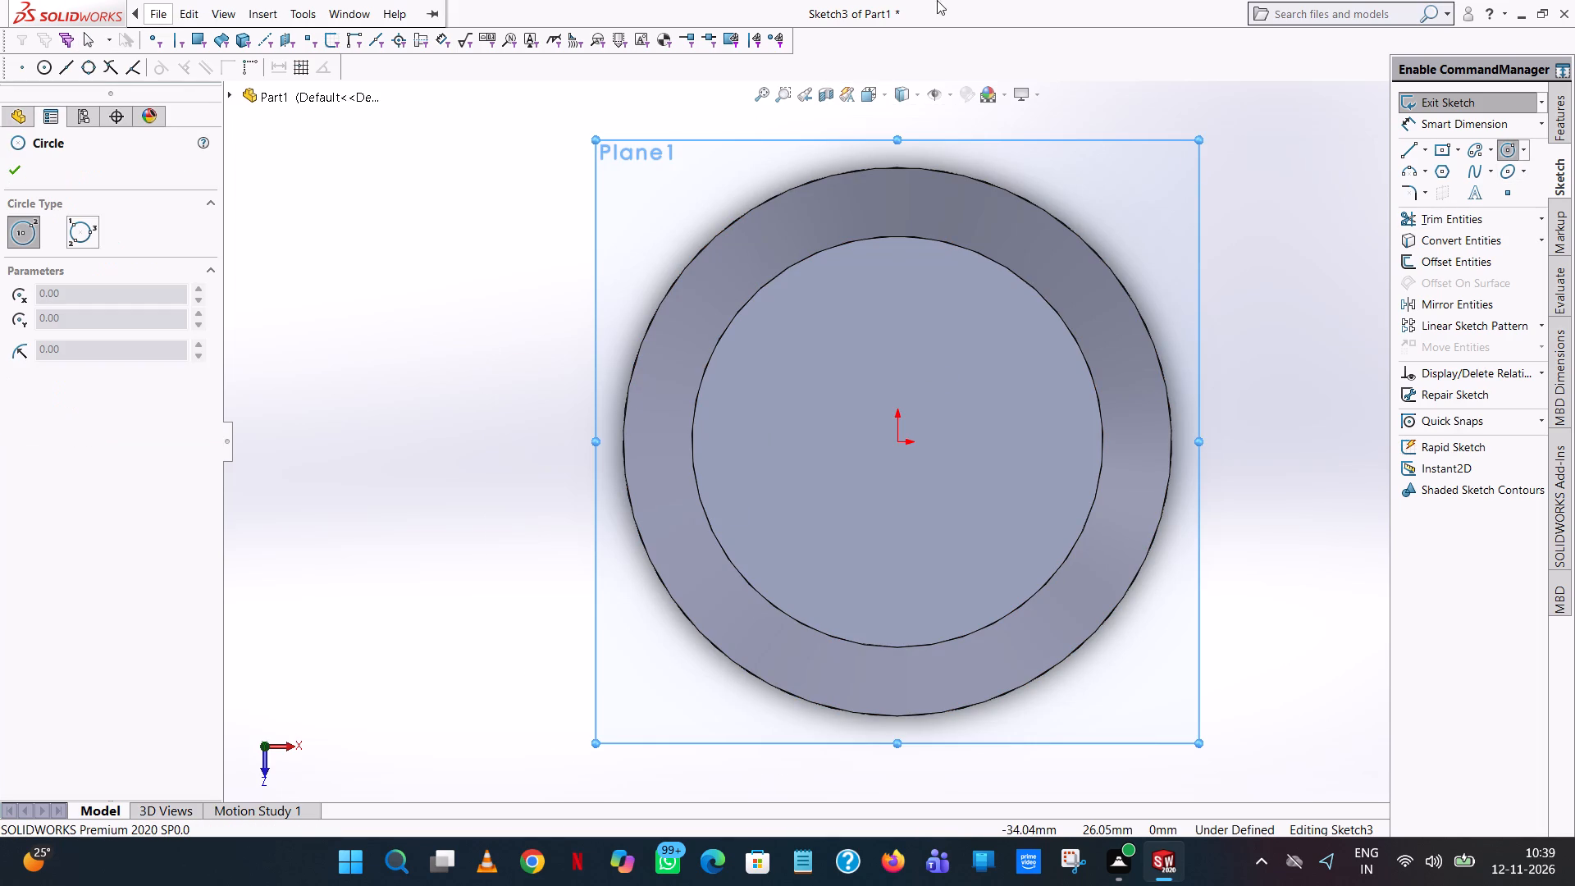
pyautogui.click(504, 272)
pyautogui.rightClick(477, 287)
pyautogui.click(520, 291)
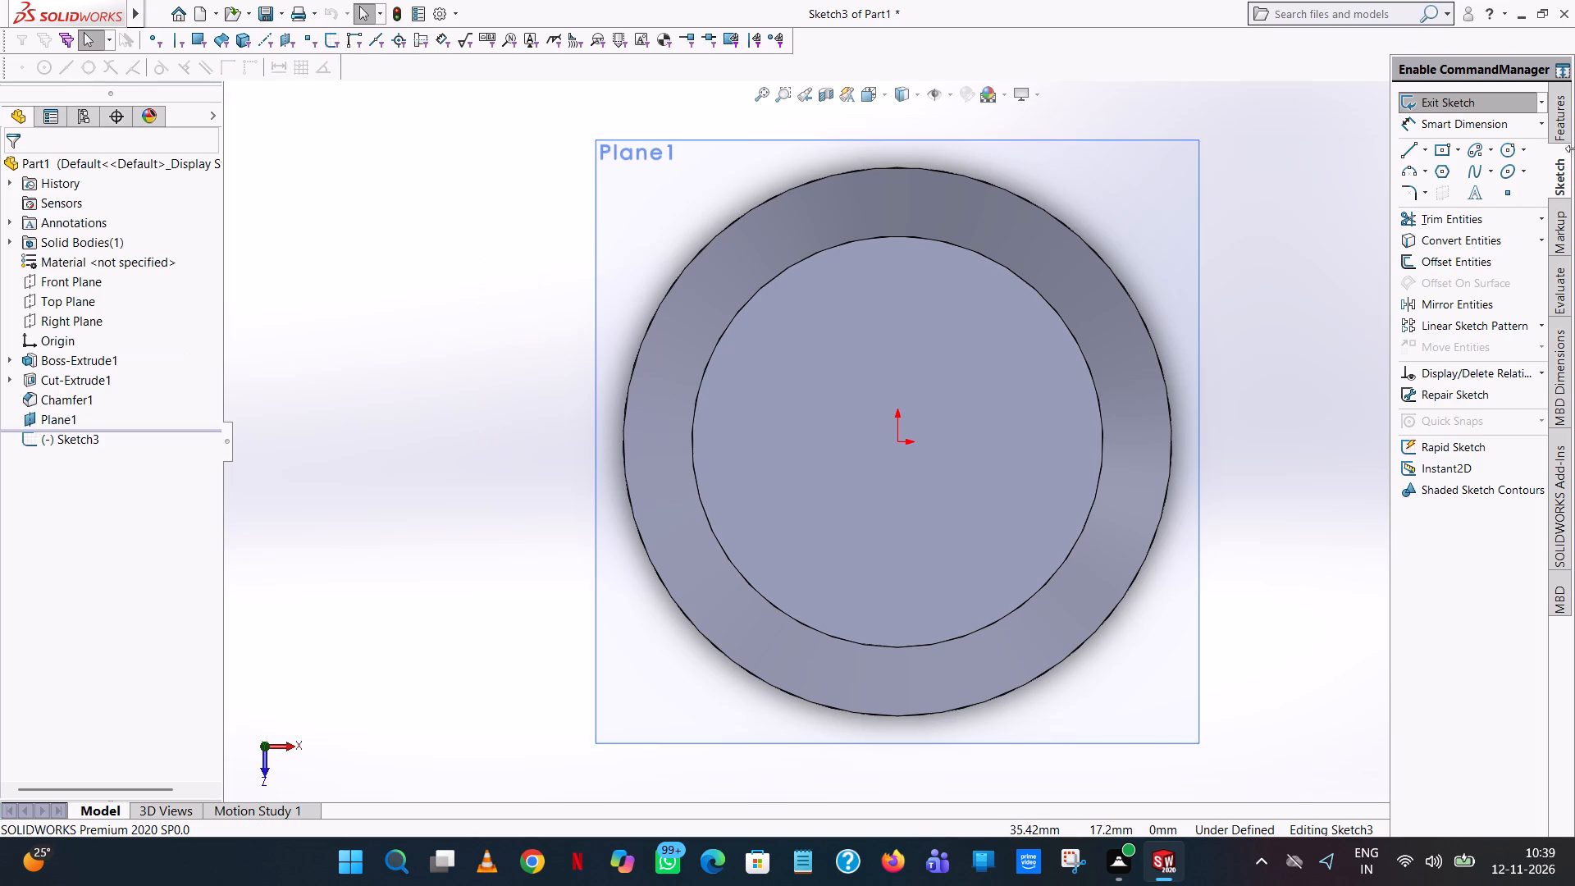
pyautogui.click(1504, 149)
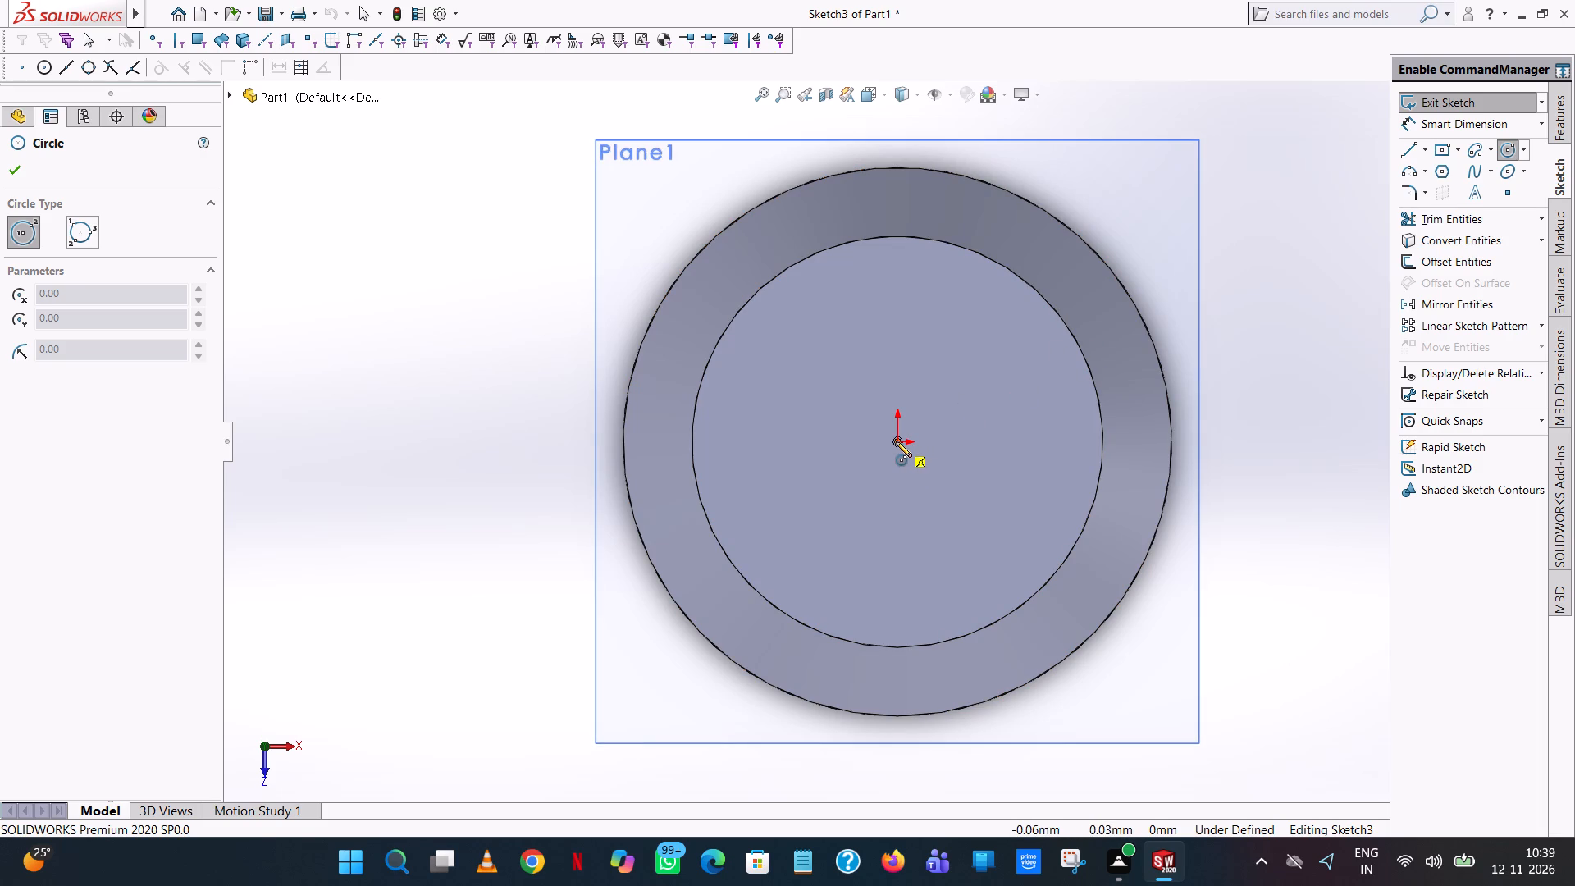
pyautogui.click(895, 441)
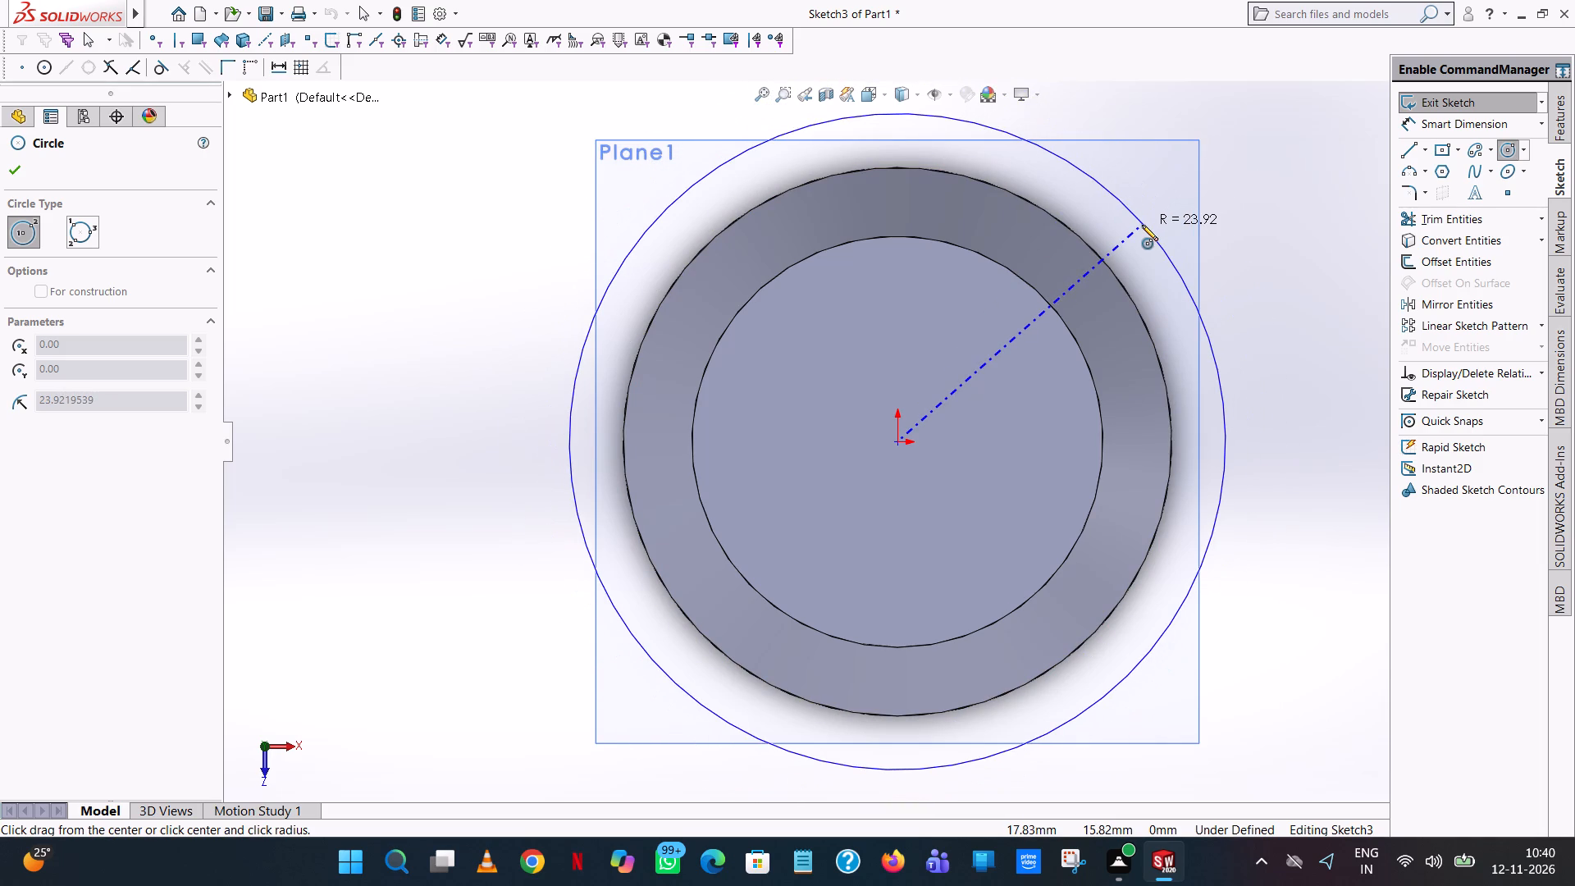
pyautogui.click(1142, 225)
pyautogui.write('40')
pyautogui.press('Return')
pyautogui.rightClick(1142, 225)
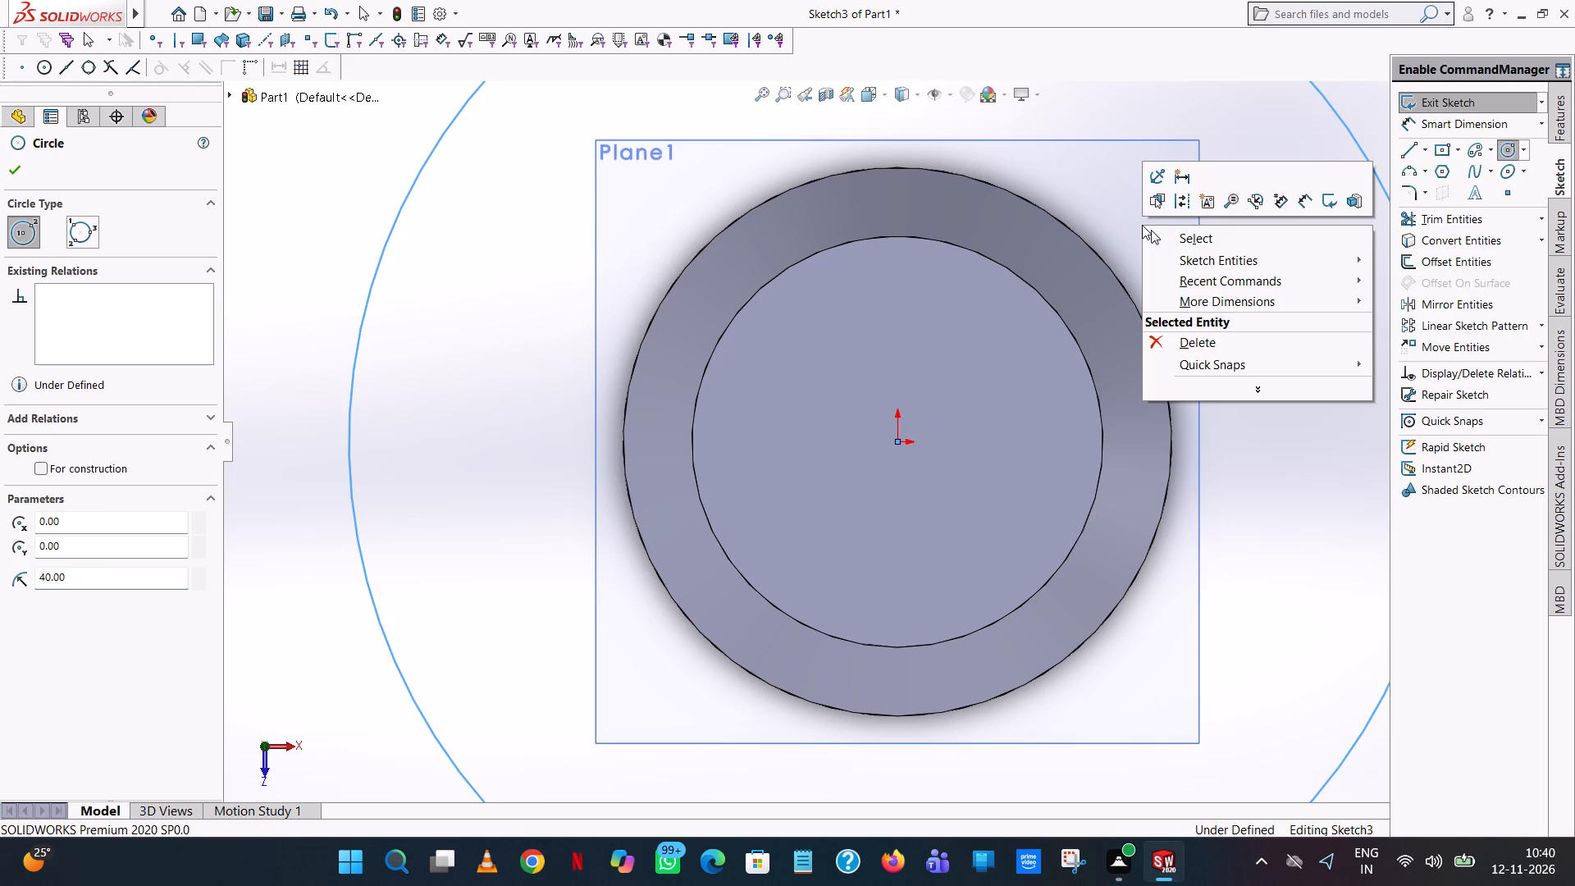
pyautogui.click(1225, 227)
# Add a diameter dimension to the flange circle.
pyautogui.scroll(9, 1227, 231)
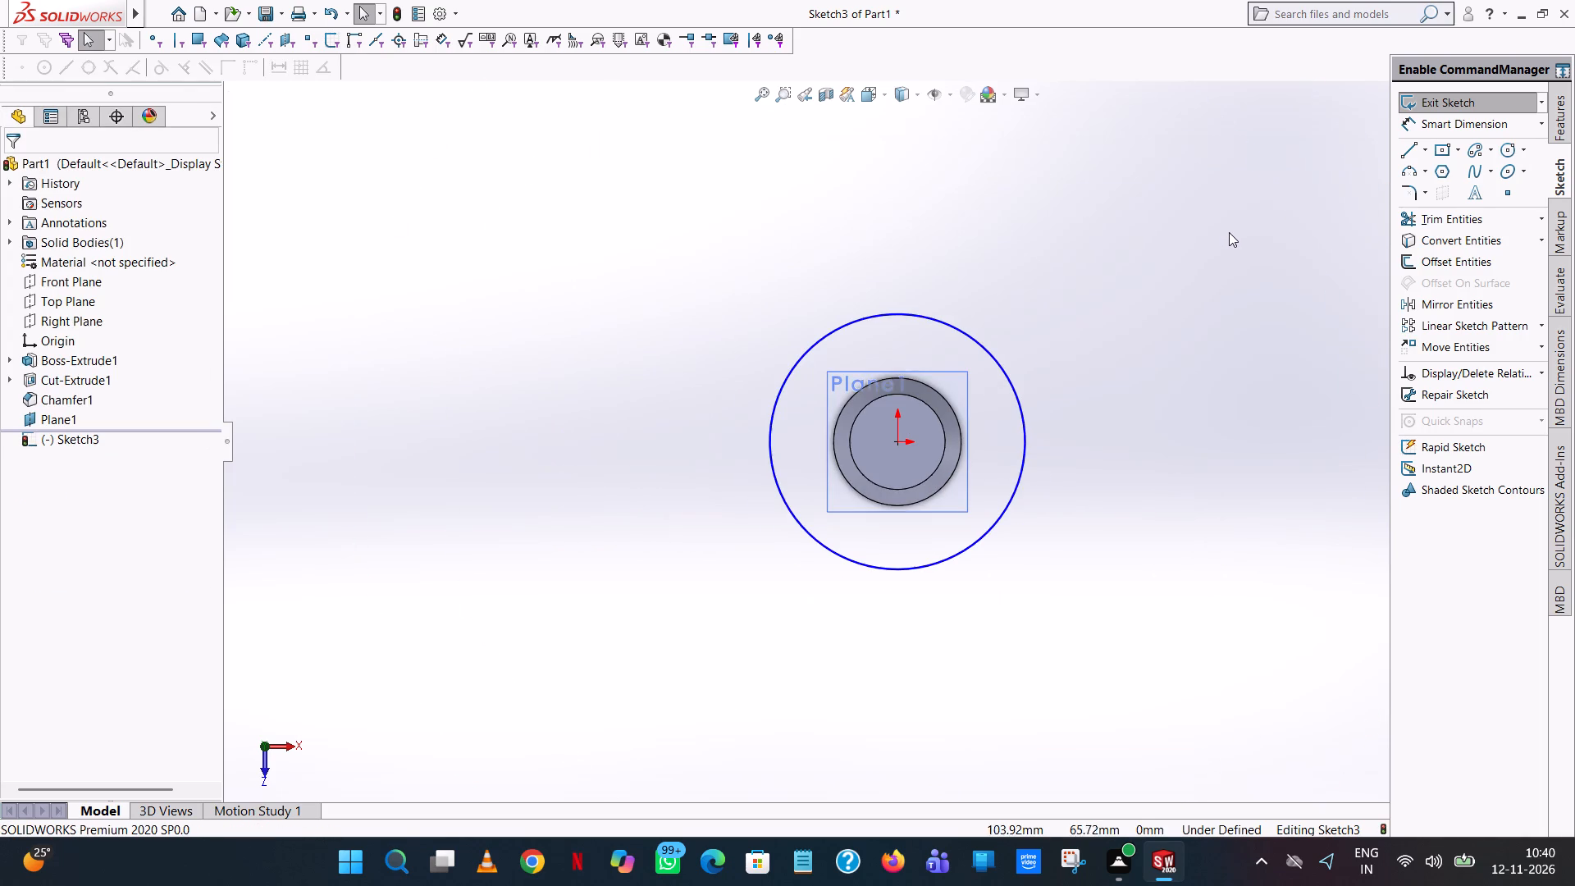
pyautogui.moveTo(990, 368); pyautogui.dragTo(995, 386)
pyautogui.moveTo(1065, 483); pyautogui.dragTo(1115, 150, button='middle')
pyautogui.scroll(1, 1113, 135)
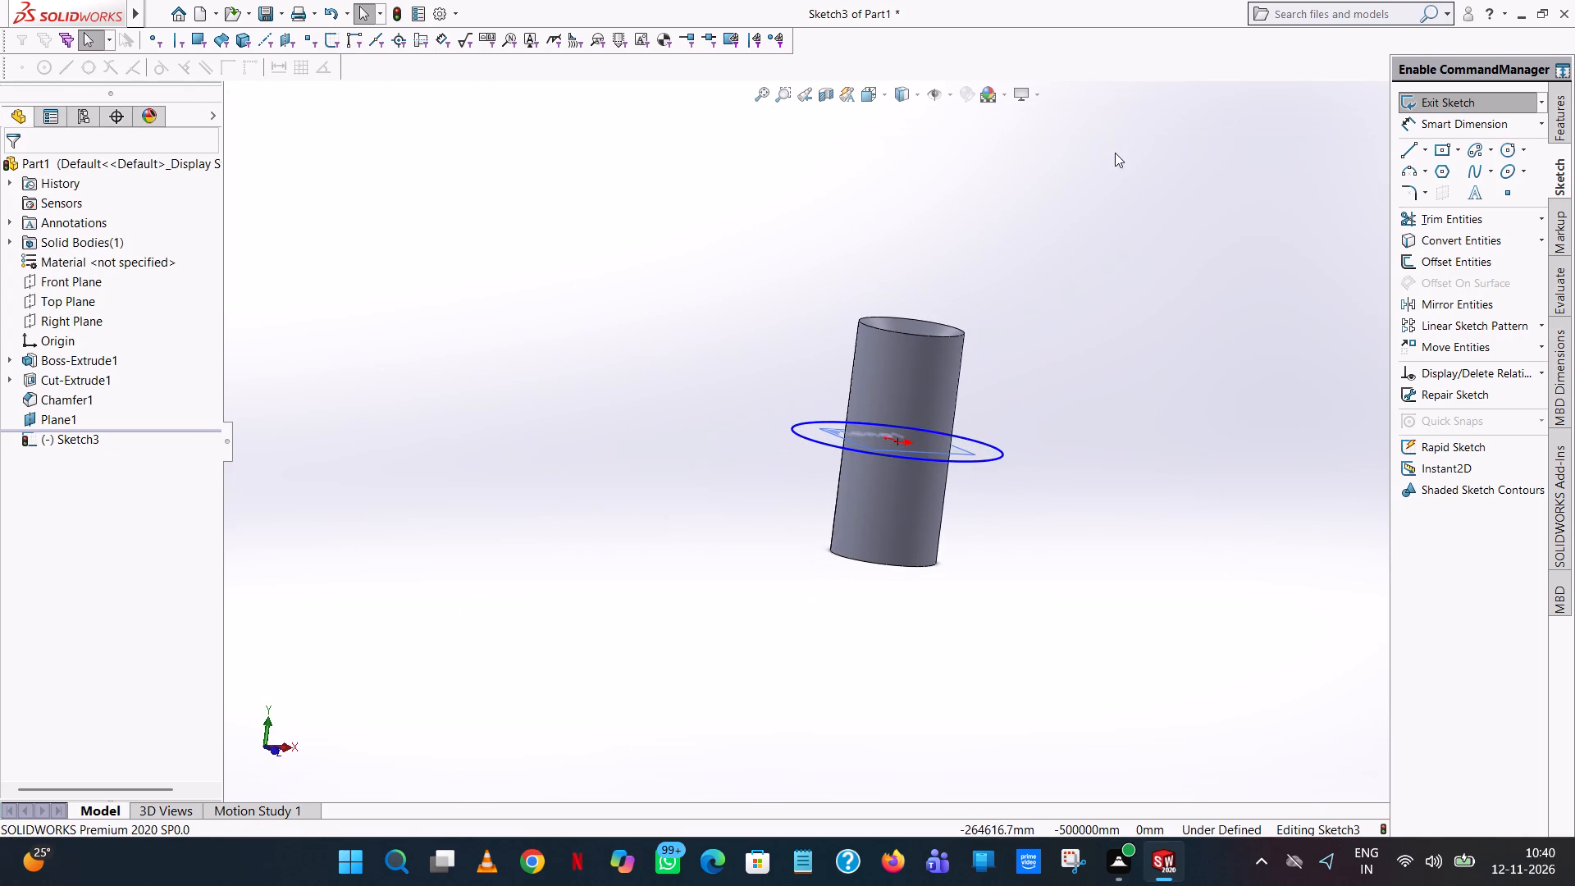
pyautogui.click(1465, 131)
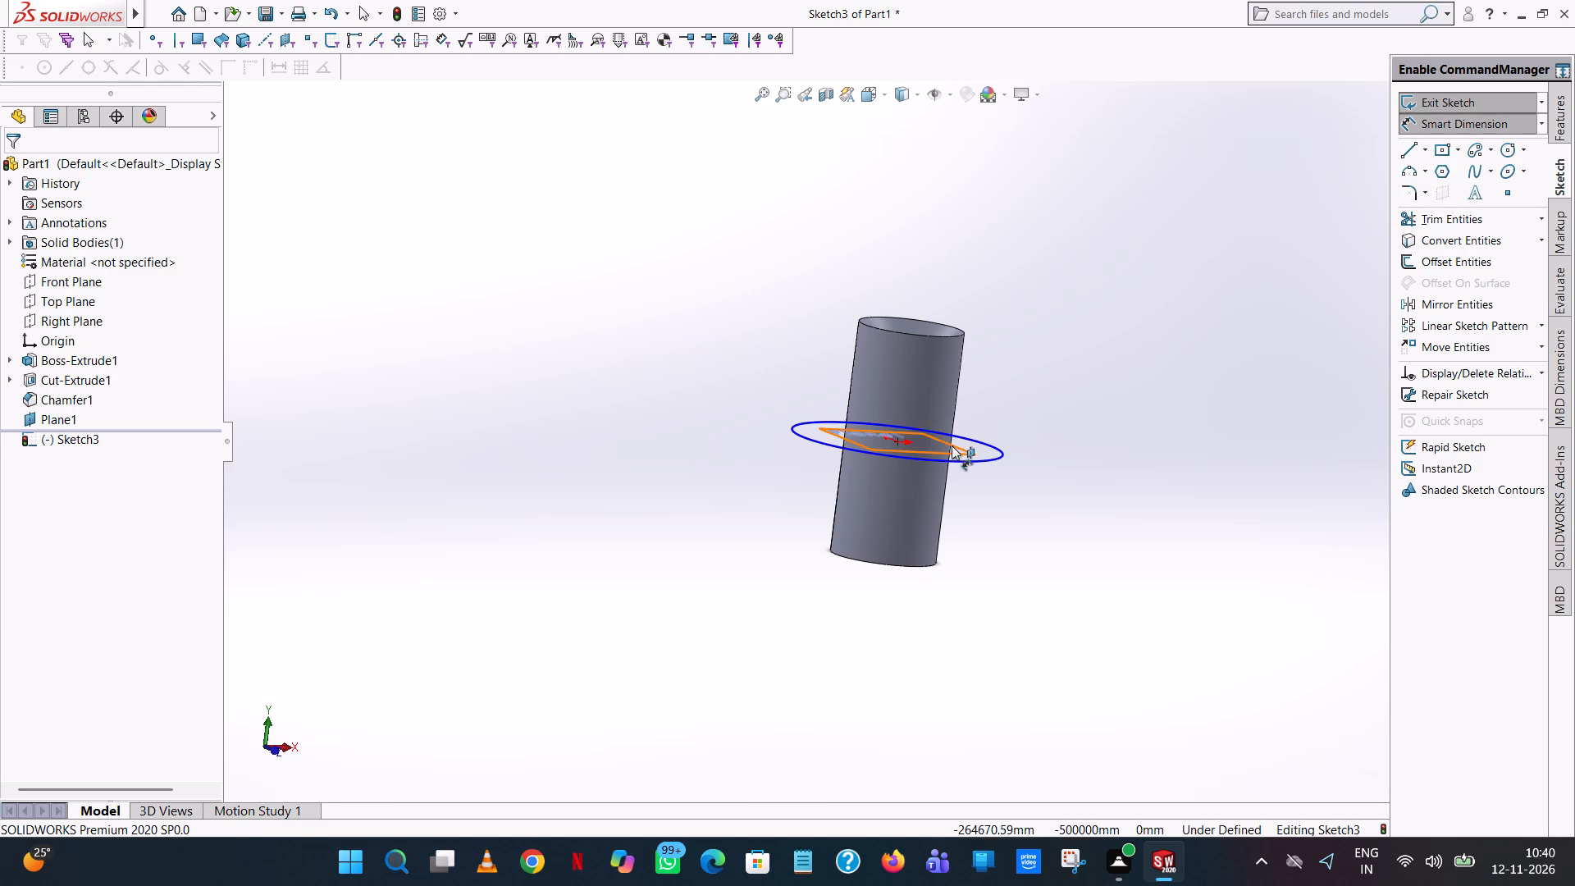
pyautogui.click(973, 458)
pyautogui.click(1212, 376)
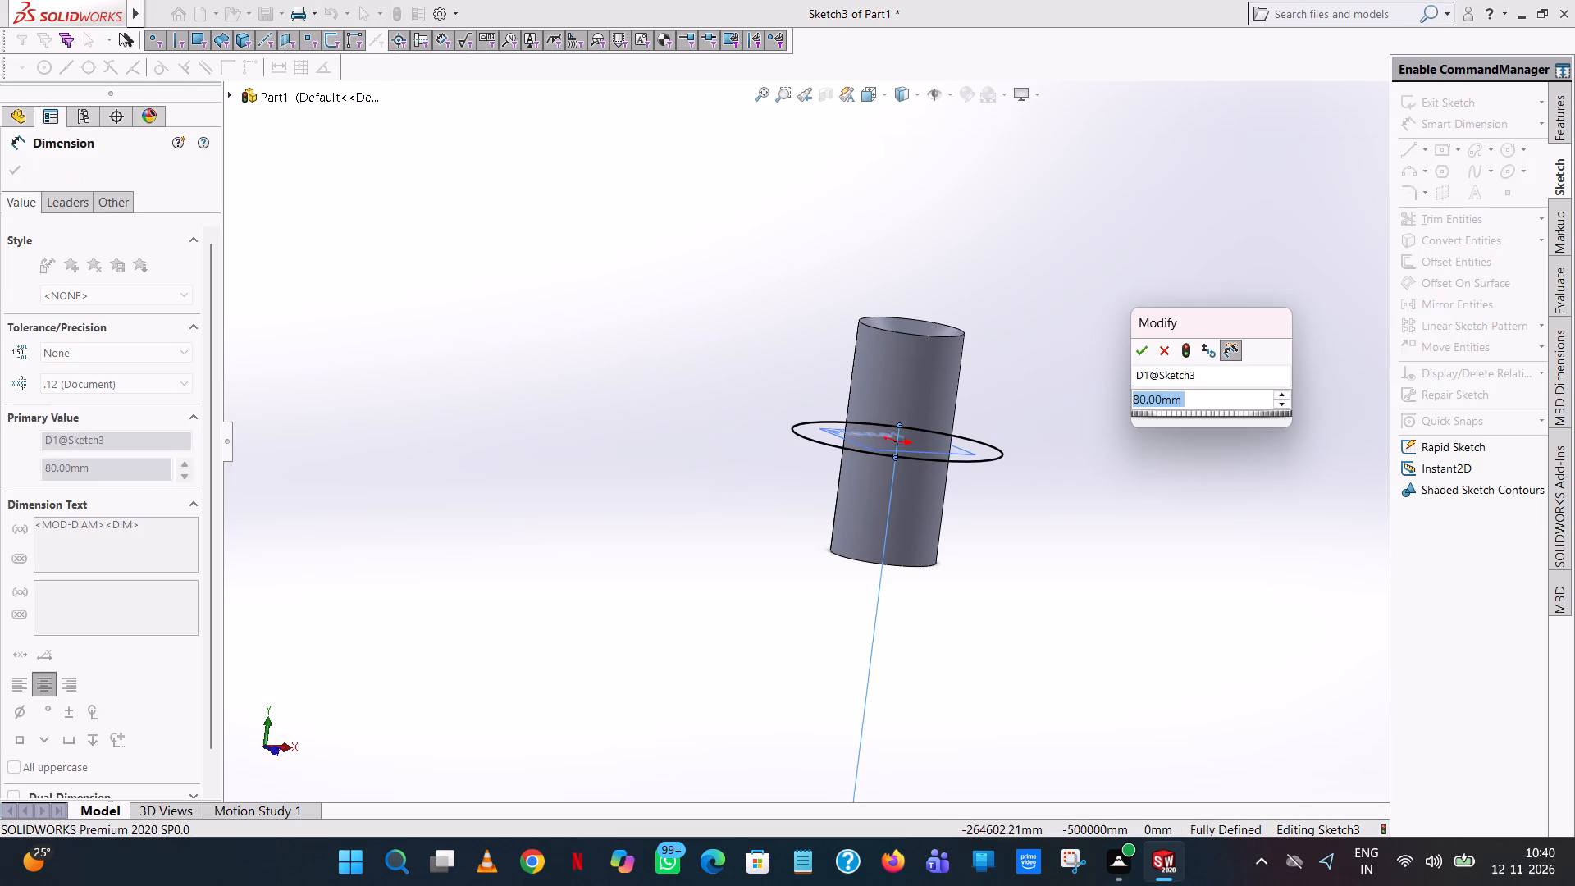
pyautogui.click(1144, 348)
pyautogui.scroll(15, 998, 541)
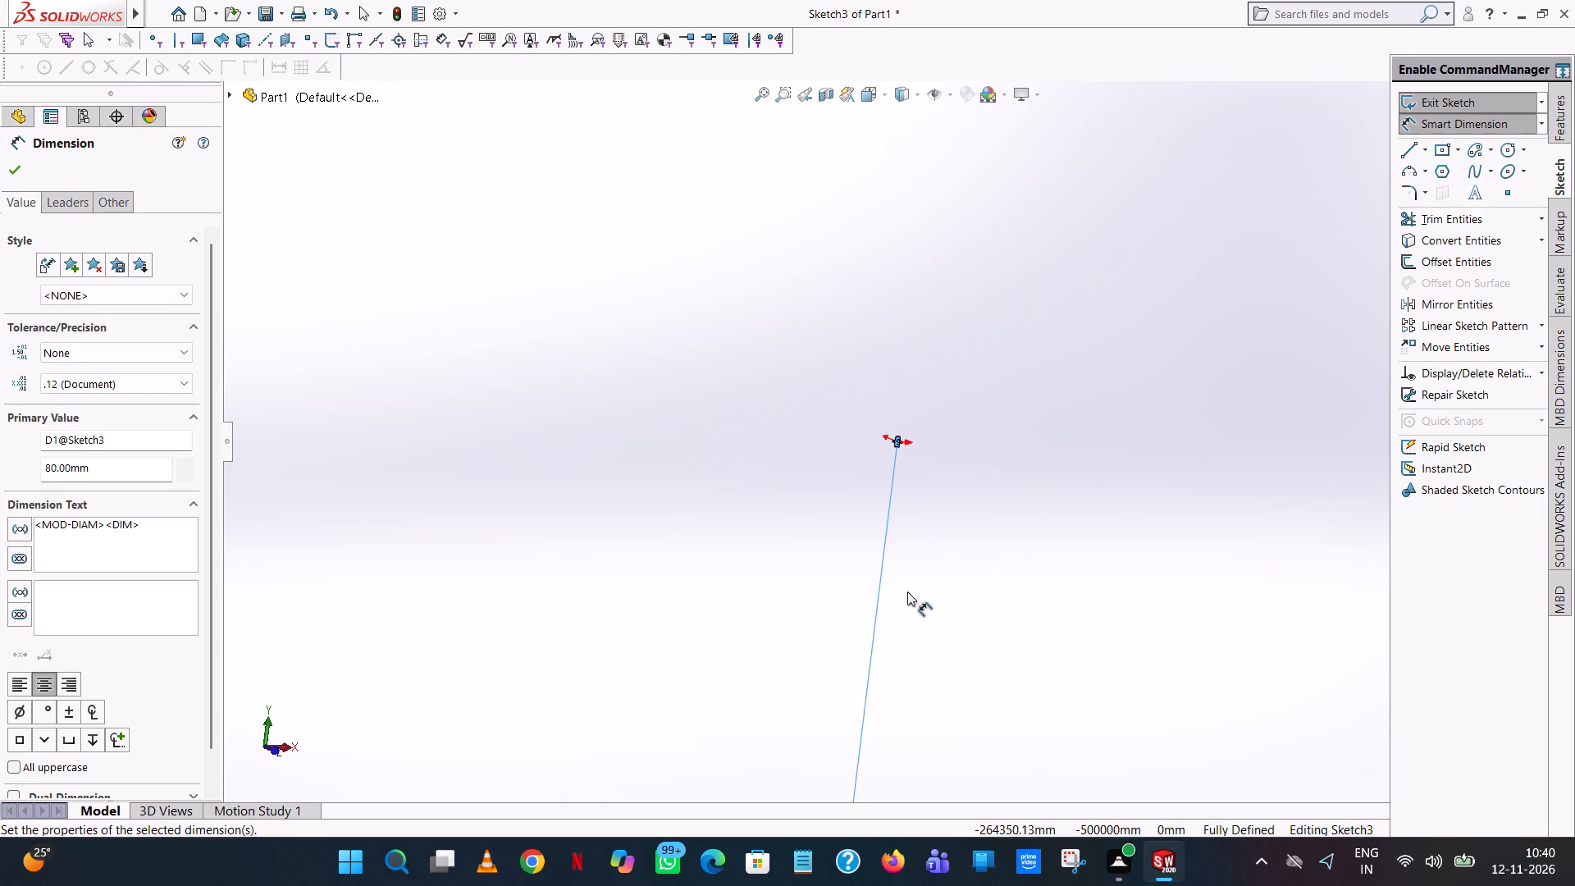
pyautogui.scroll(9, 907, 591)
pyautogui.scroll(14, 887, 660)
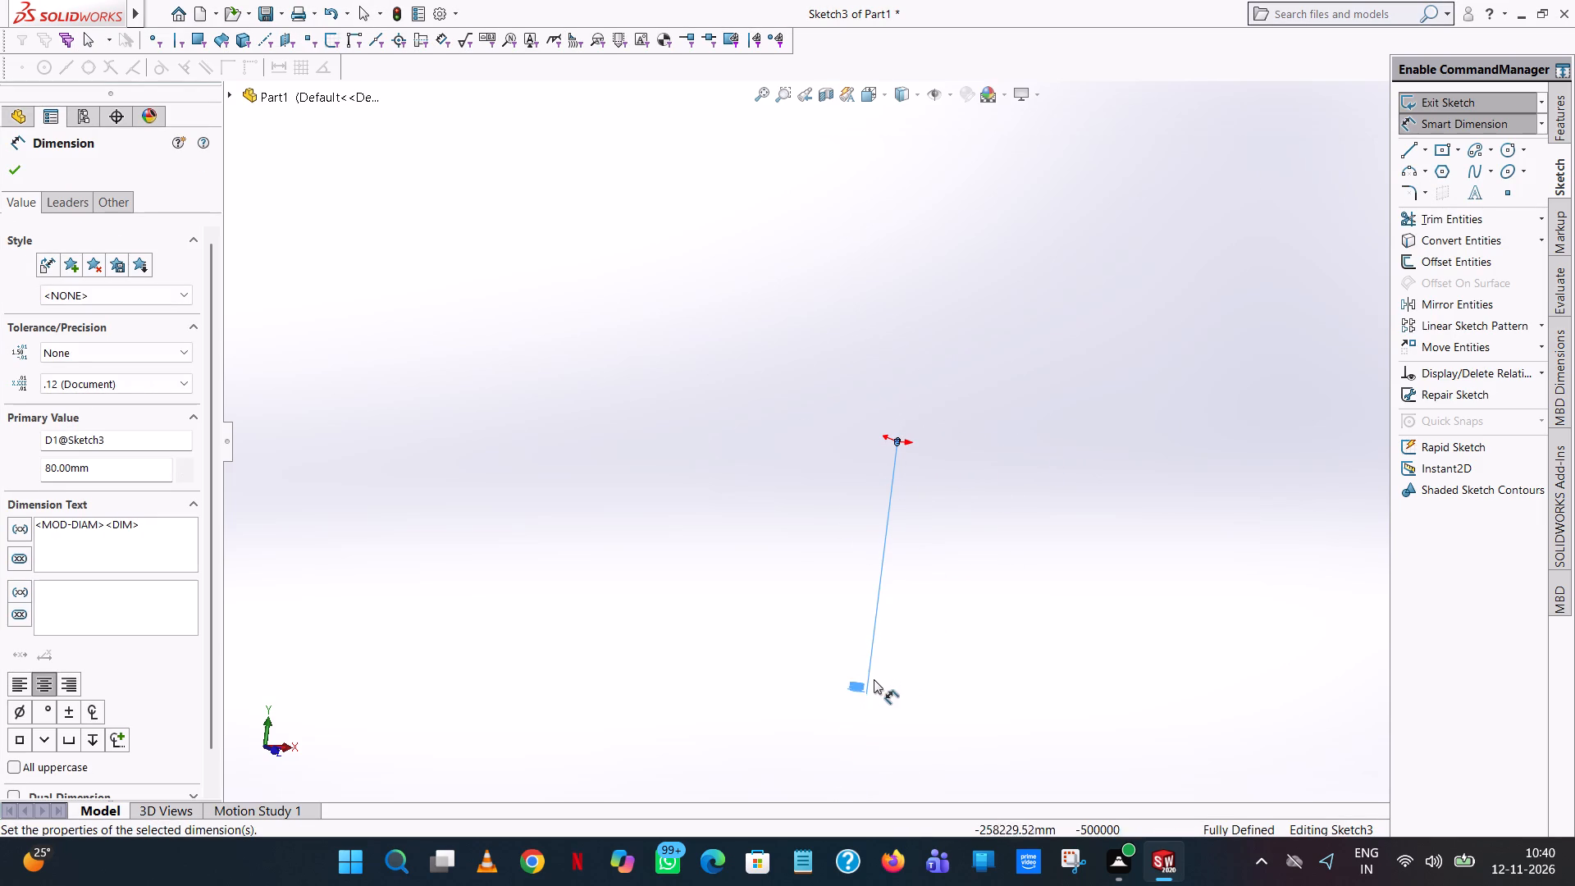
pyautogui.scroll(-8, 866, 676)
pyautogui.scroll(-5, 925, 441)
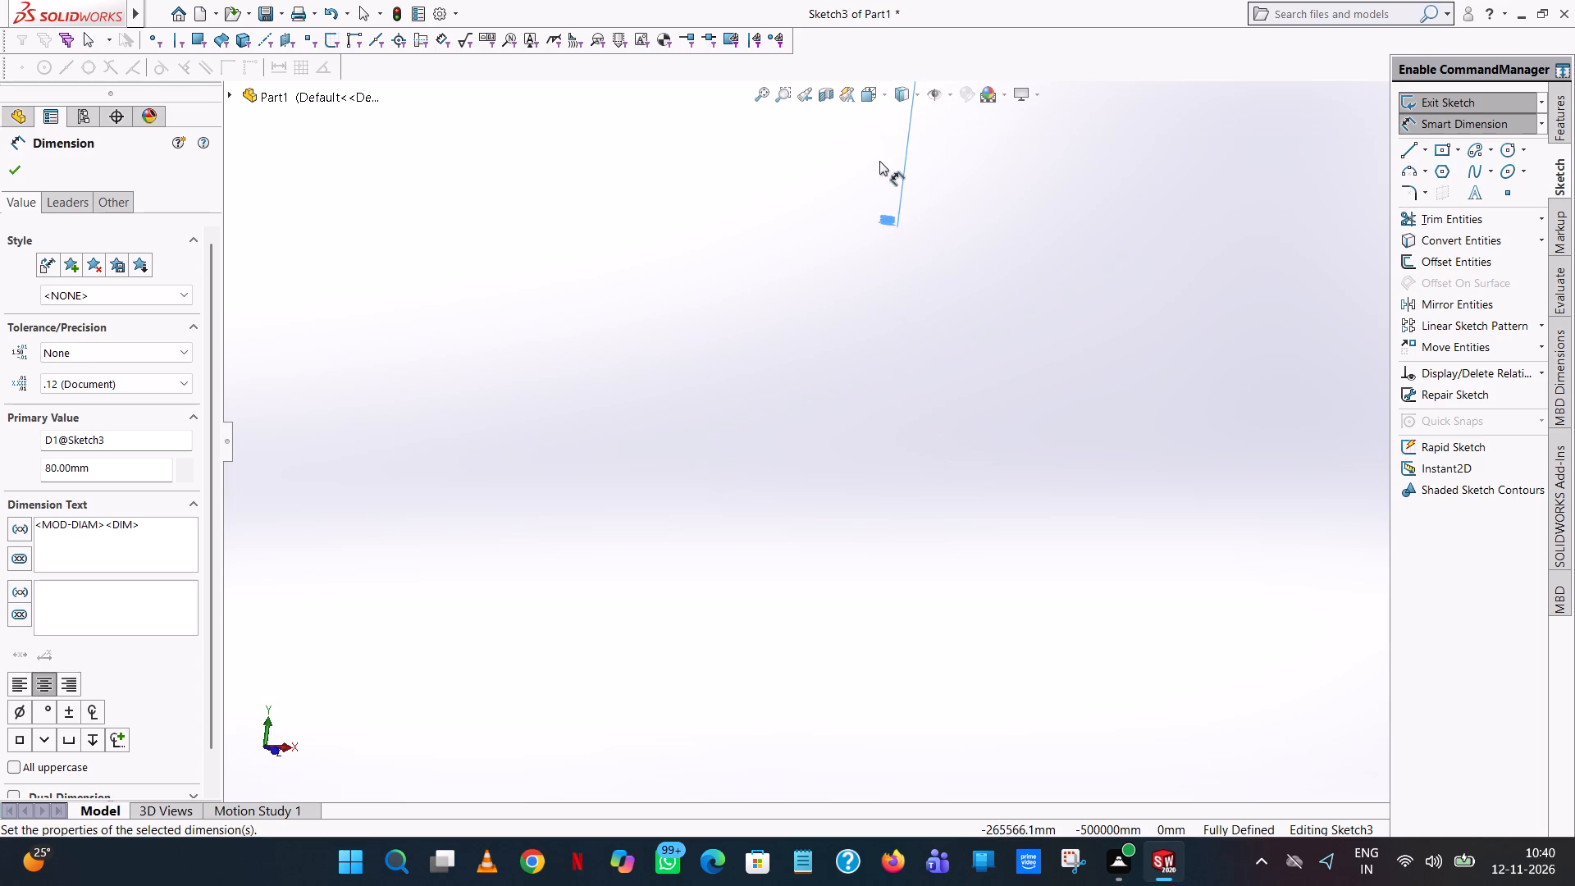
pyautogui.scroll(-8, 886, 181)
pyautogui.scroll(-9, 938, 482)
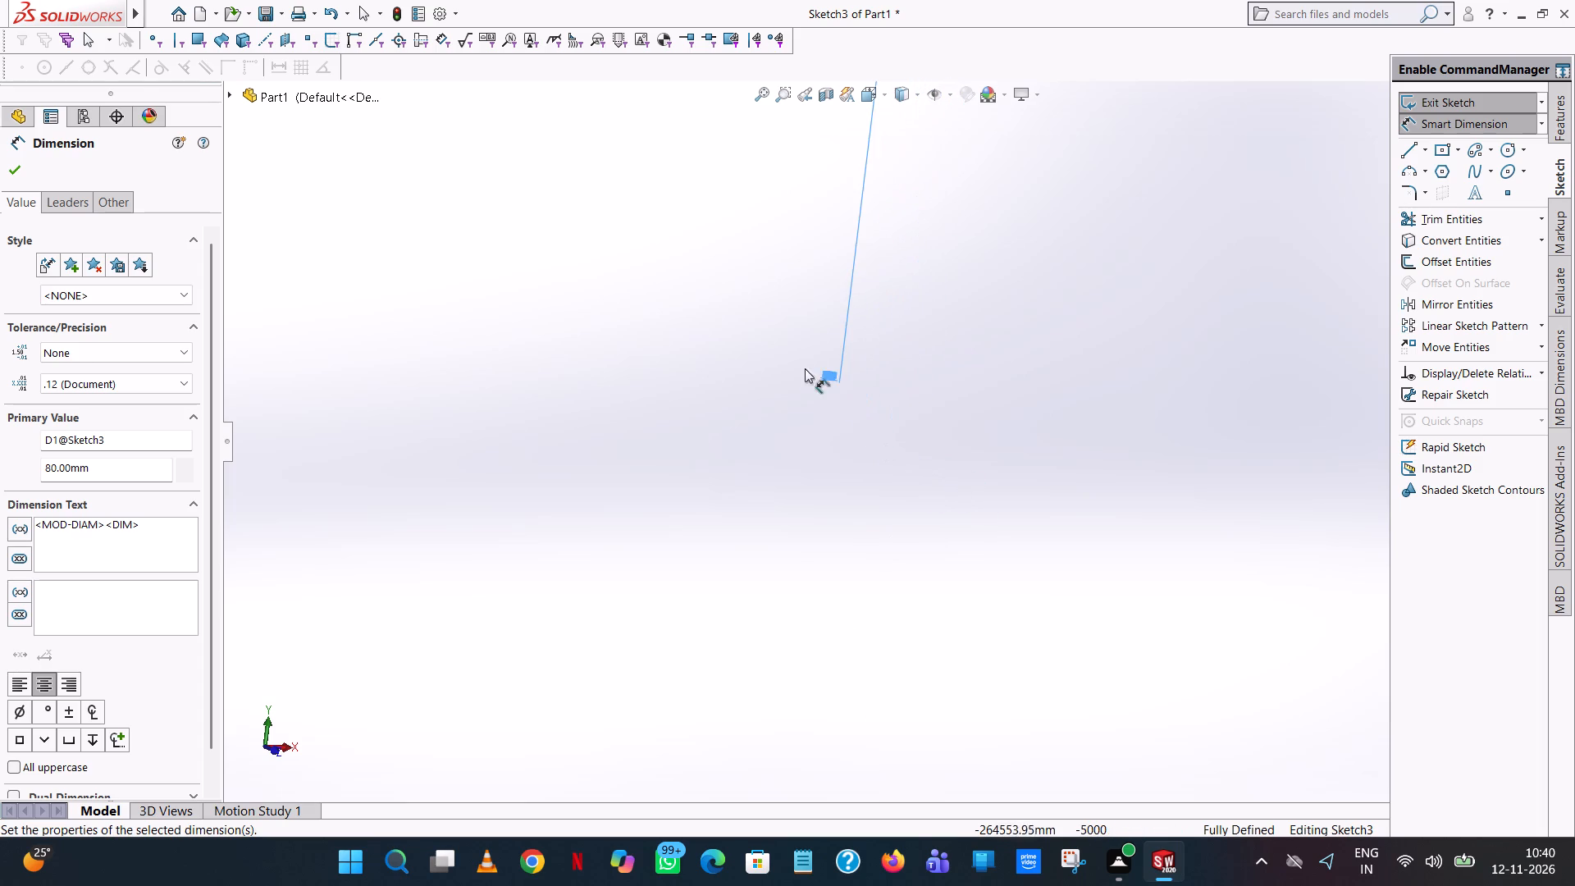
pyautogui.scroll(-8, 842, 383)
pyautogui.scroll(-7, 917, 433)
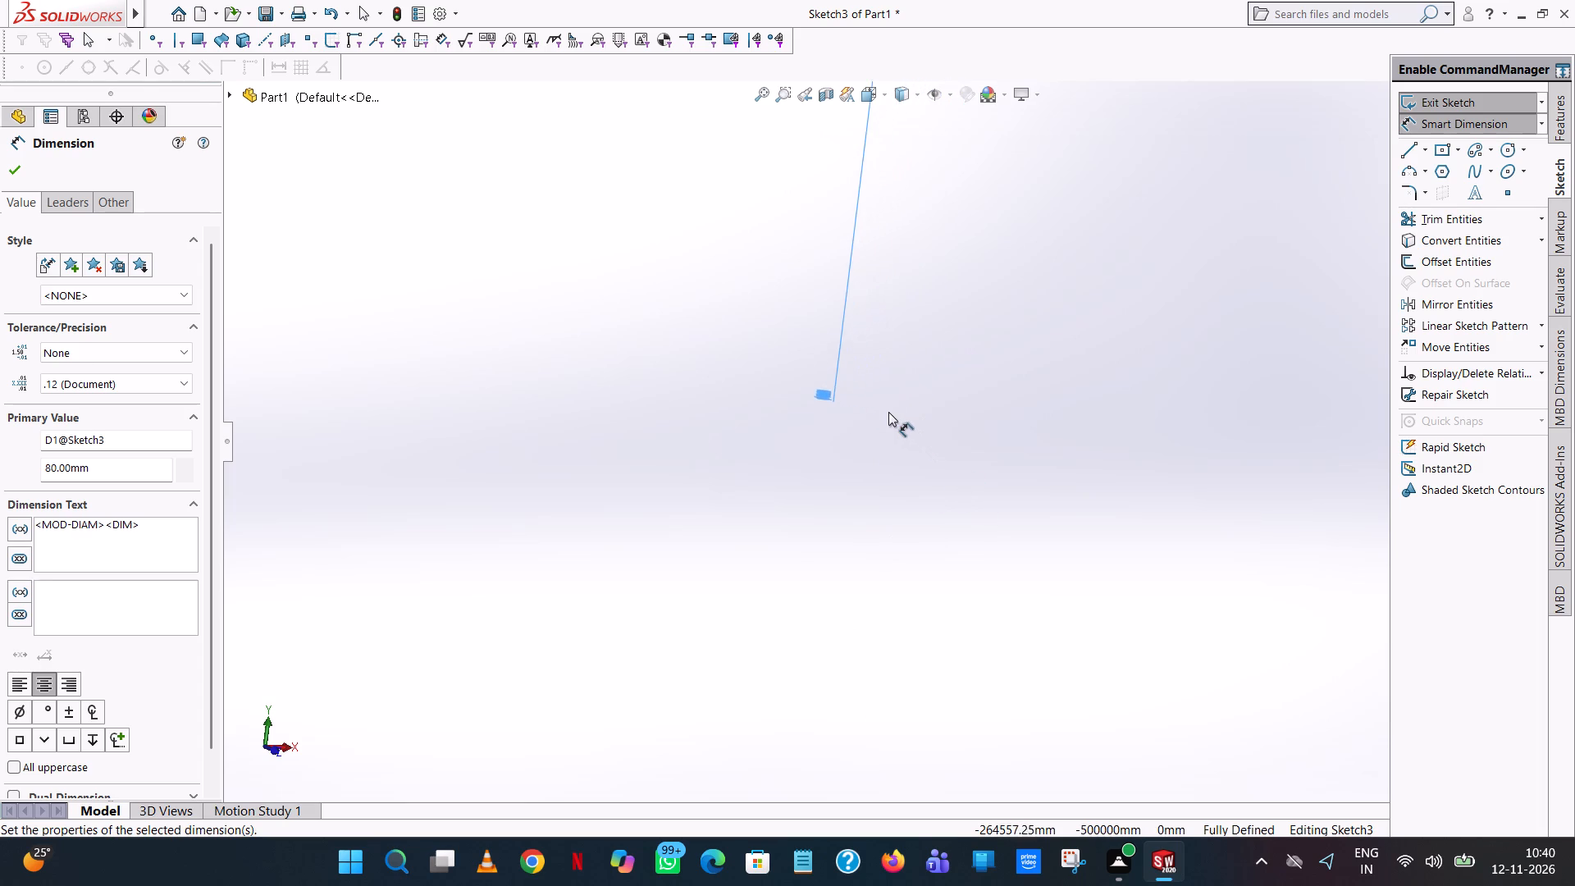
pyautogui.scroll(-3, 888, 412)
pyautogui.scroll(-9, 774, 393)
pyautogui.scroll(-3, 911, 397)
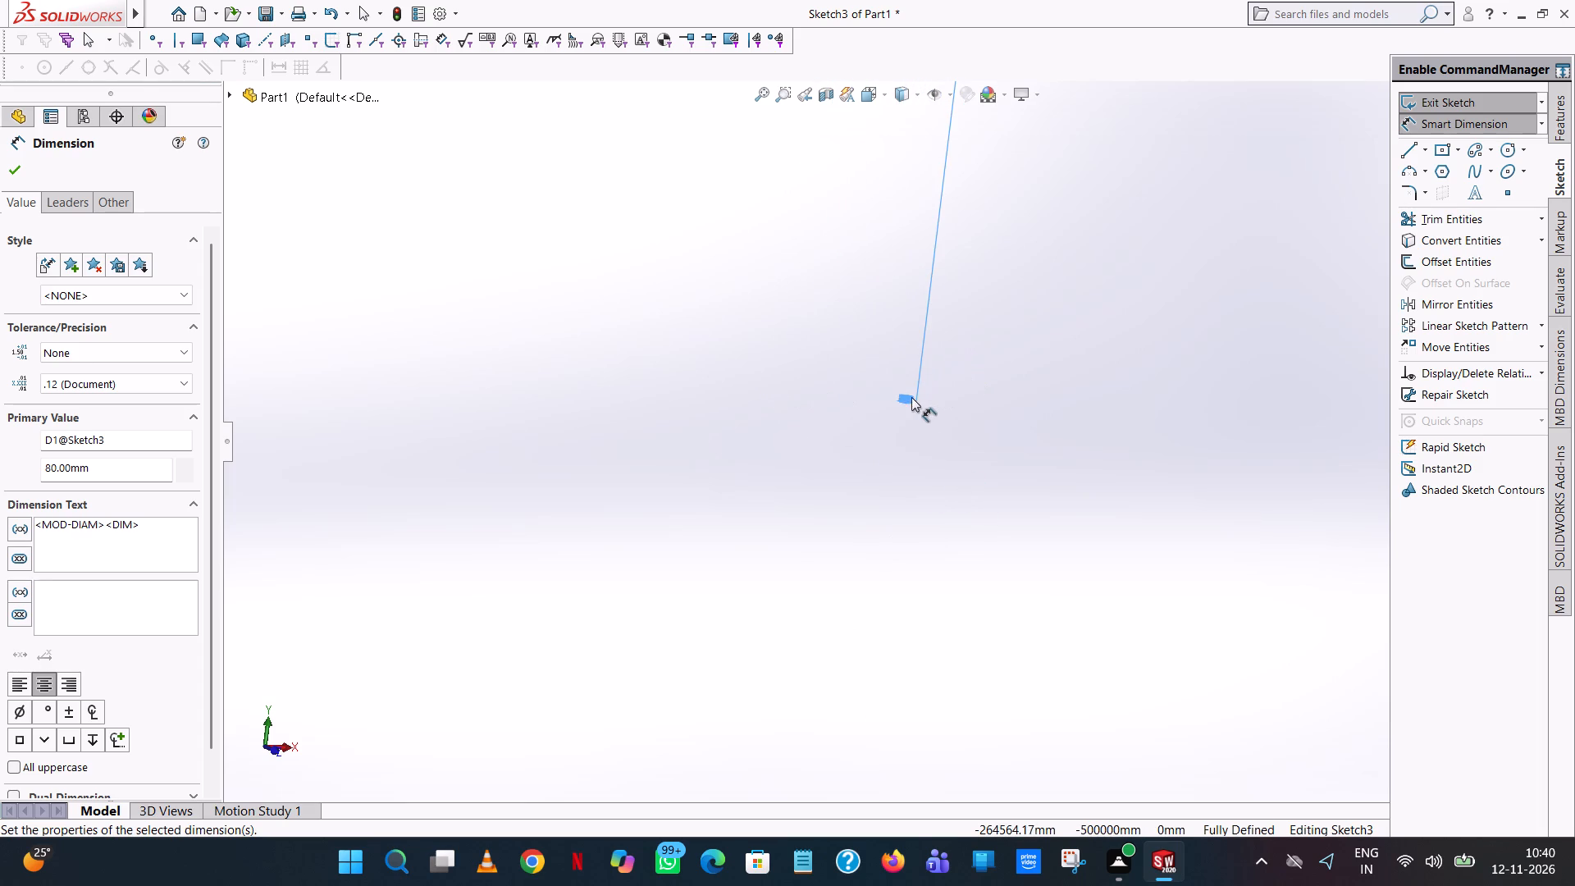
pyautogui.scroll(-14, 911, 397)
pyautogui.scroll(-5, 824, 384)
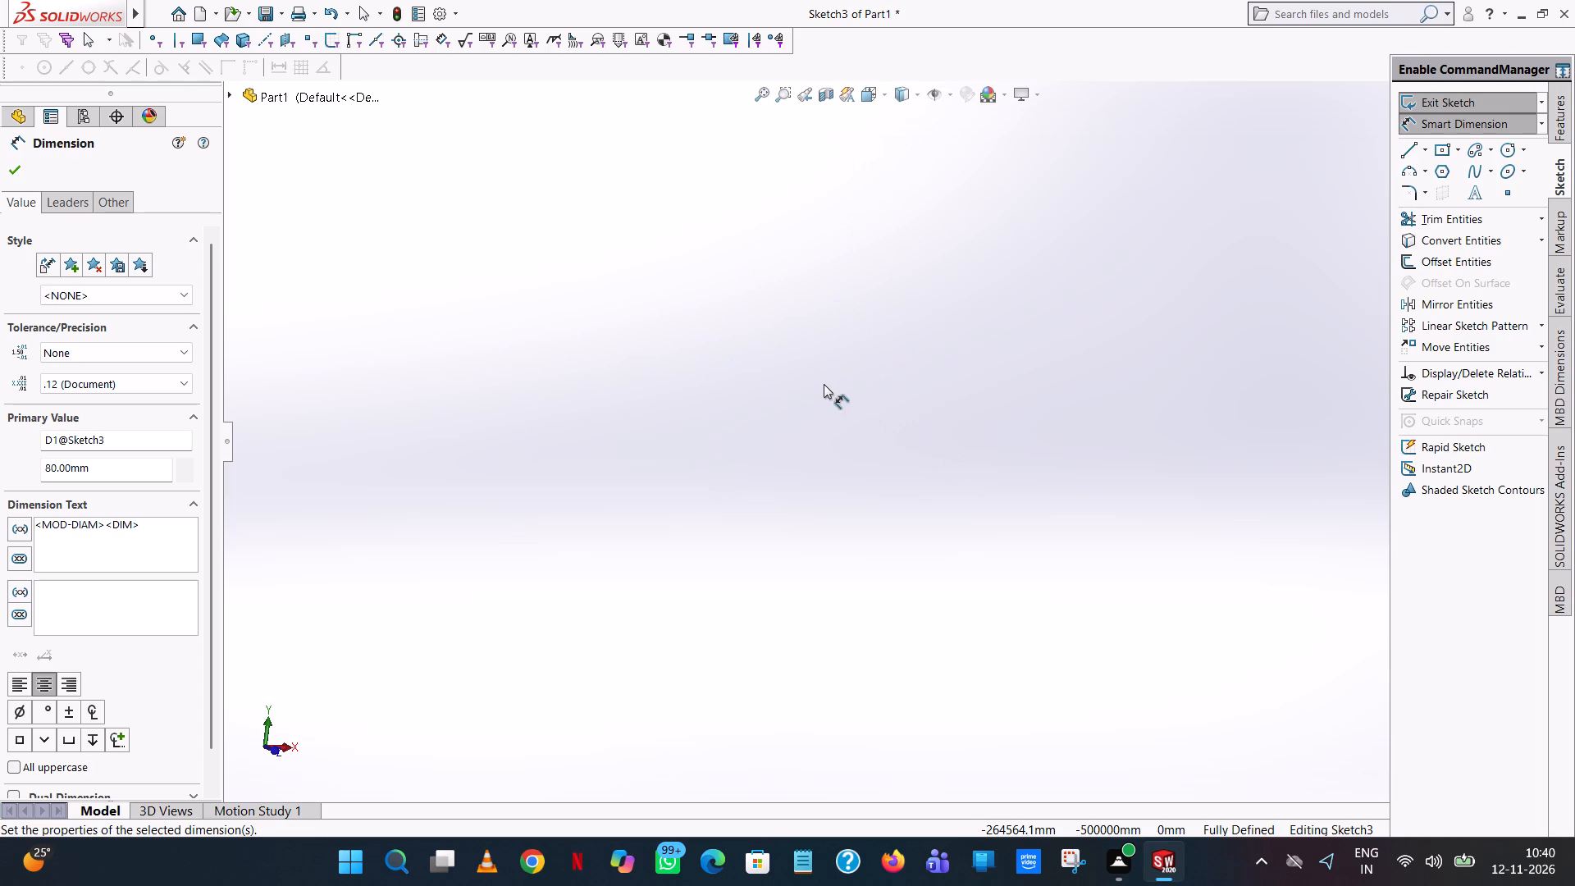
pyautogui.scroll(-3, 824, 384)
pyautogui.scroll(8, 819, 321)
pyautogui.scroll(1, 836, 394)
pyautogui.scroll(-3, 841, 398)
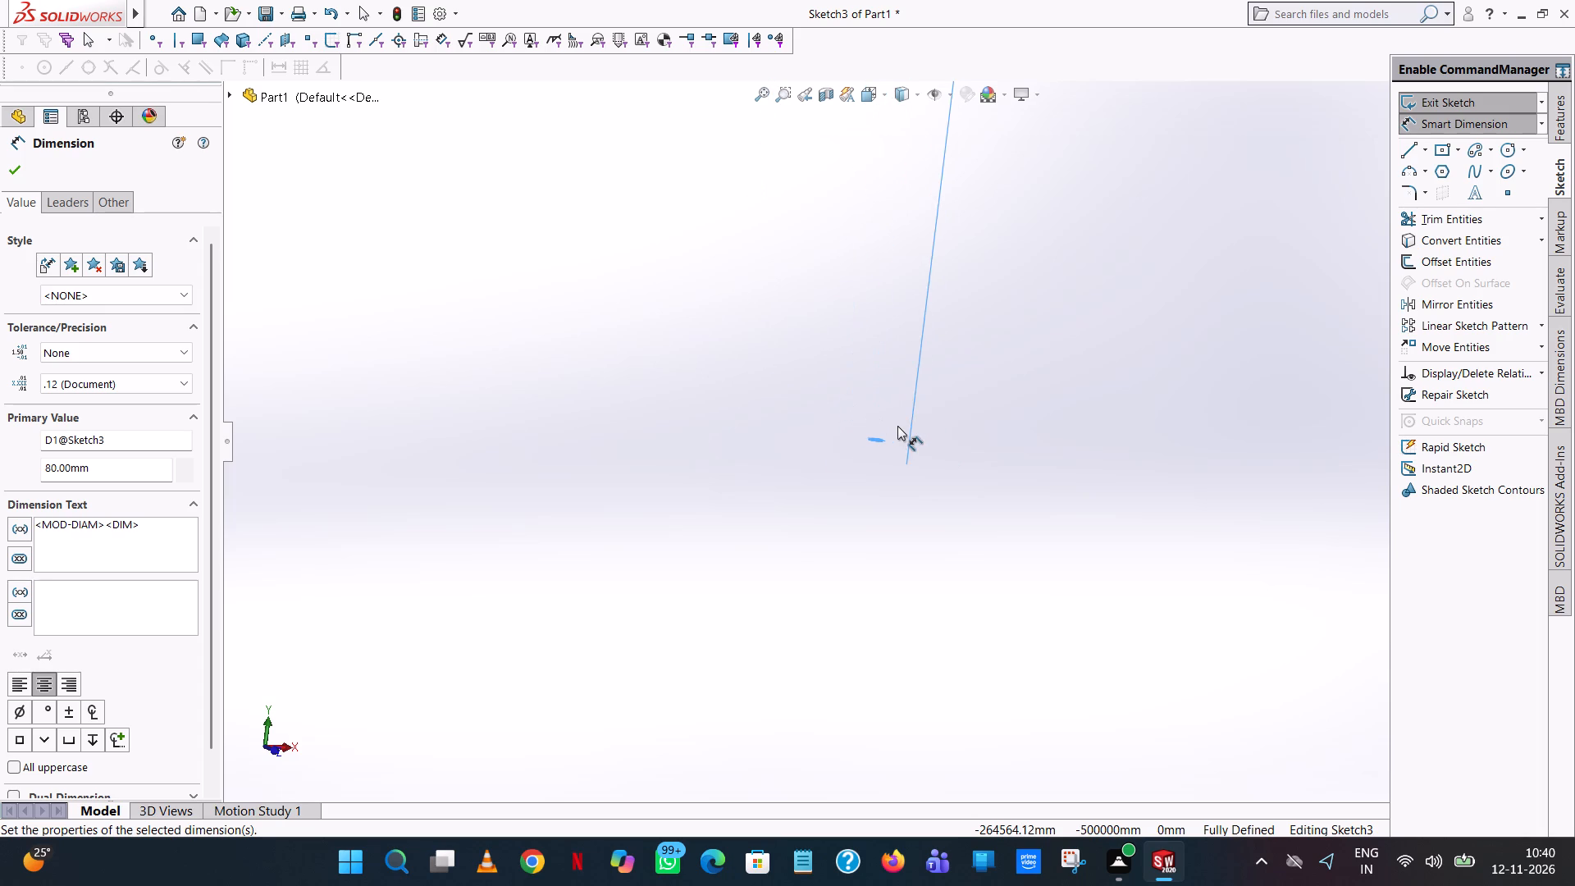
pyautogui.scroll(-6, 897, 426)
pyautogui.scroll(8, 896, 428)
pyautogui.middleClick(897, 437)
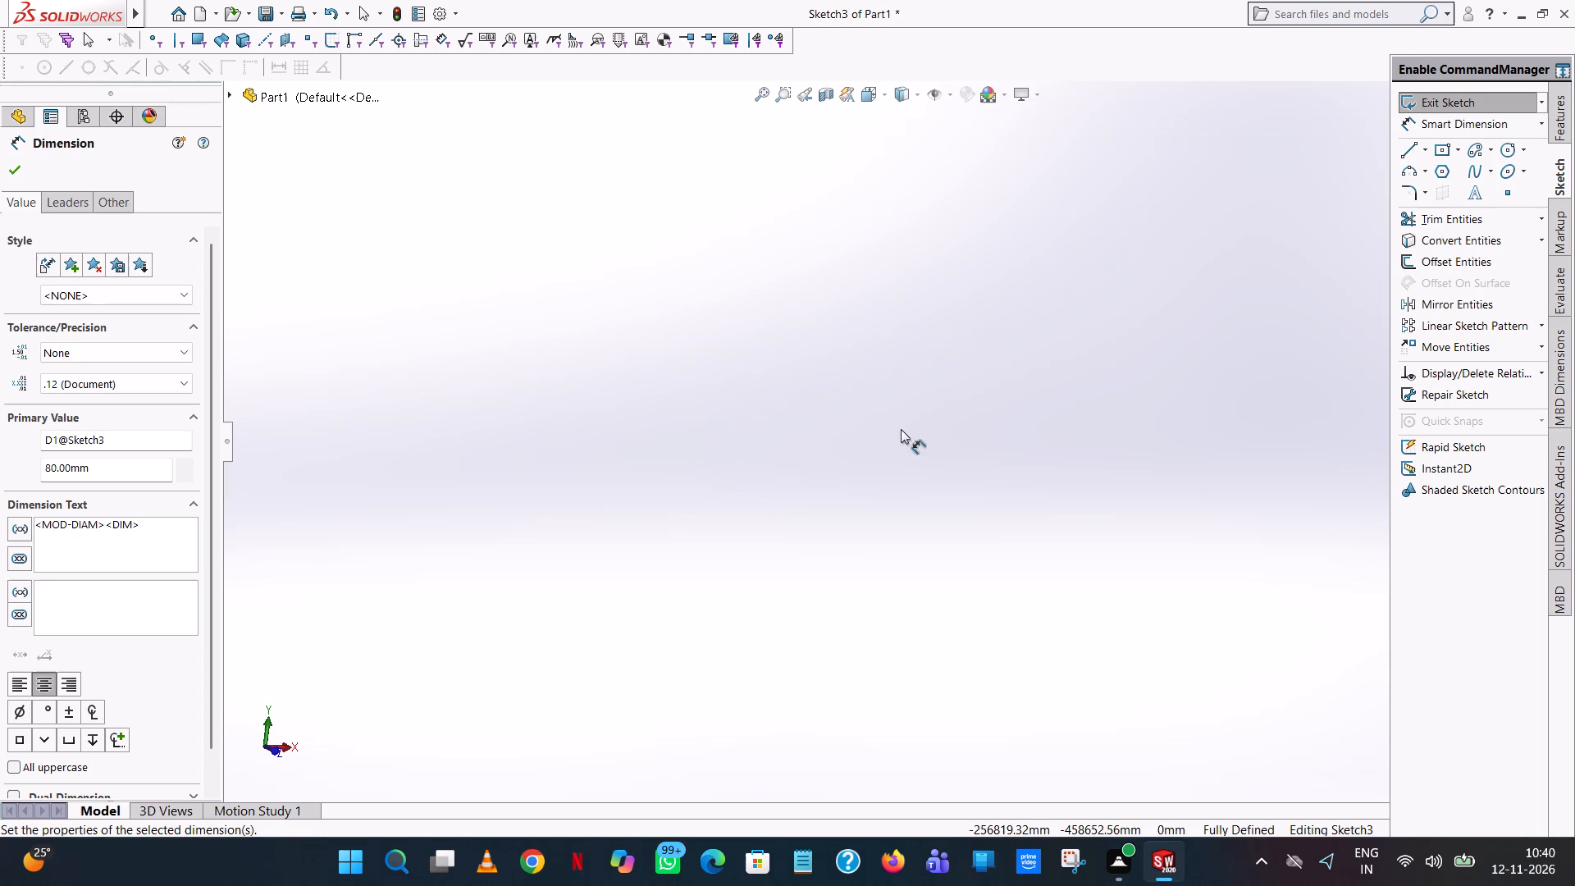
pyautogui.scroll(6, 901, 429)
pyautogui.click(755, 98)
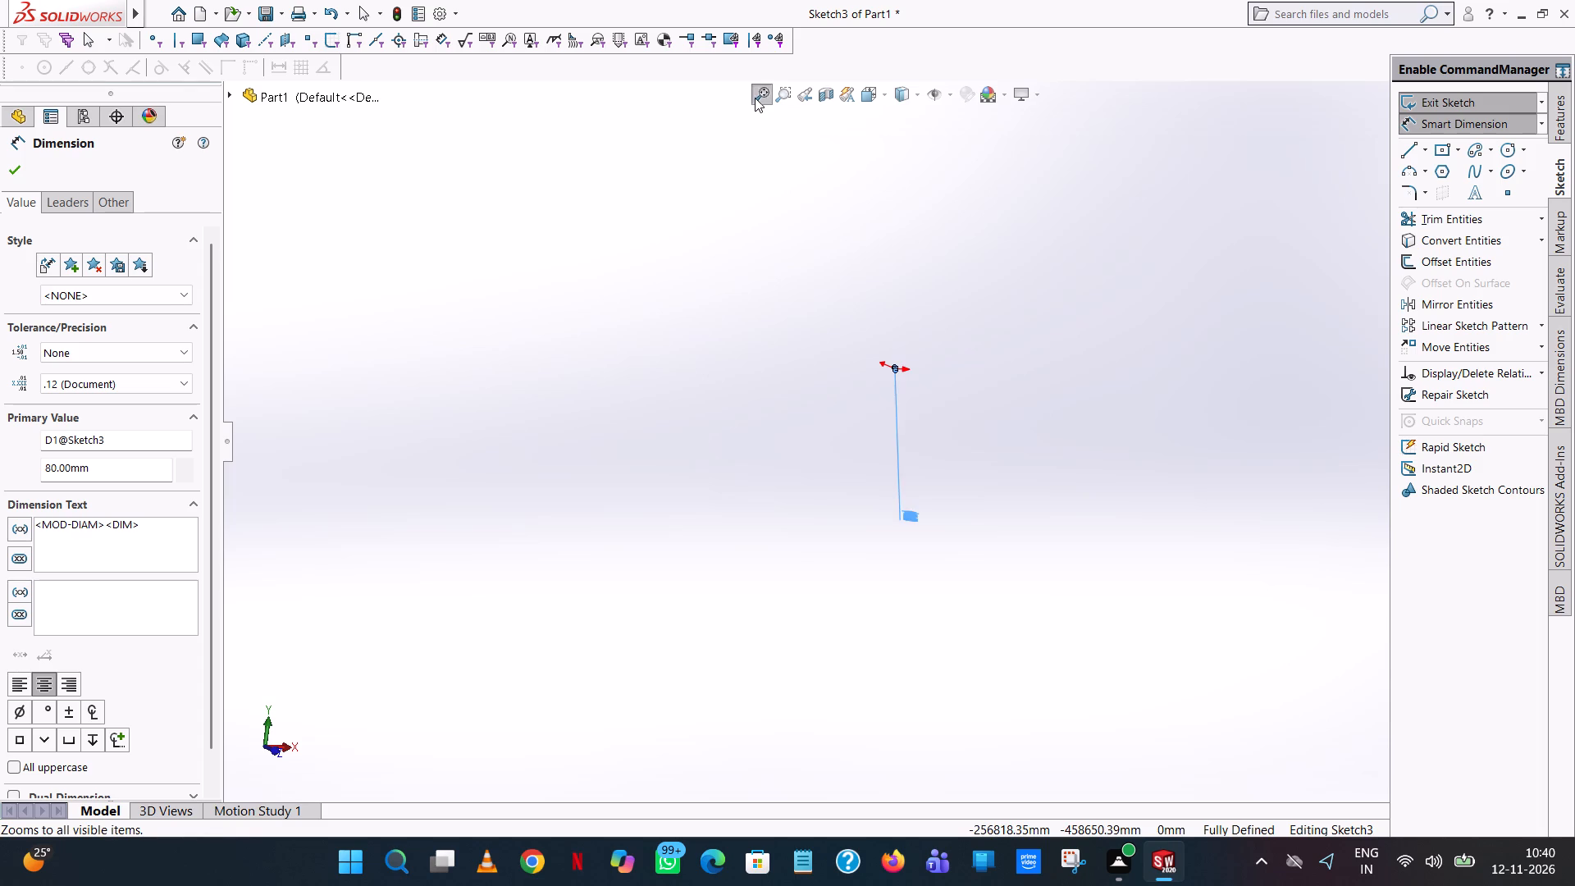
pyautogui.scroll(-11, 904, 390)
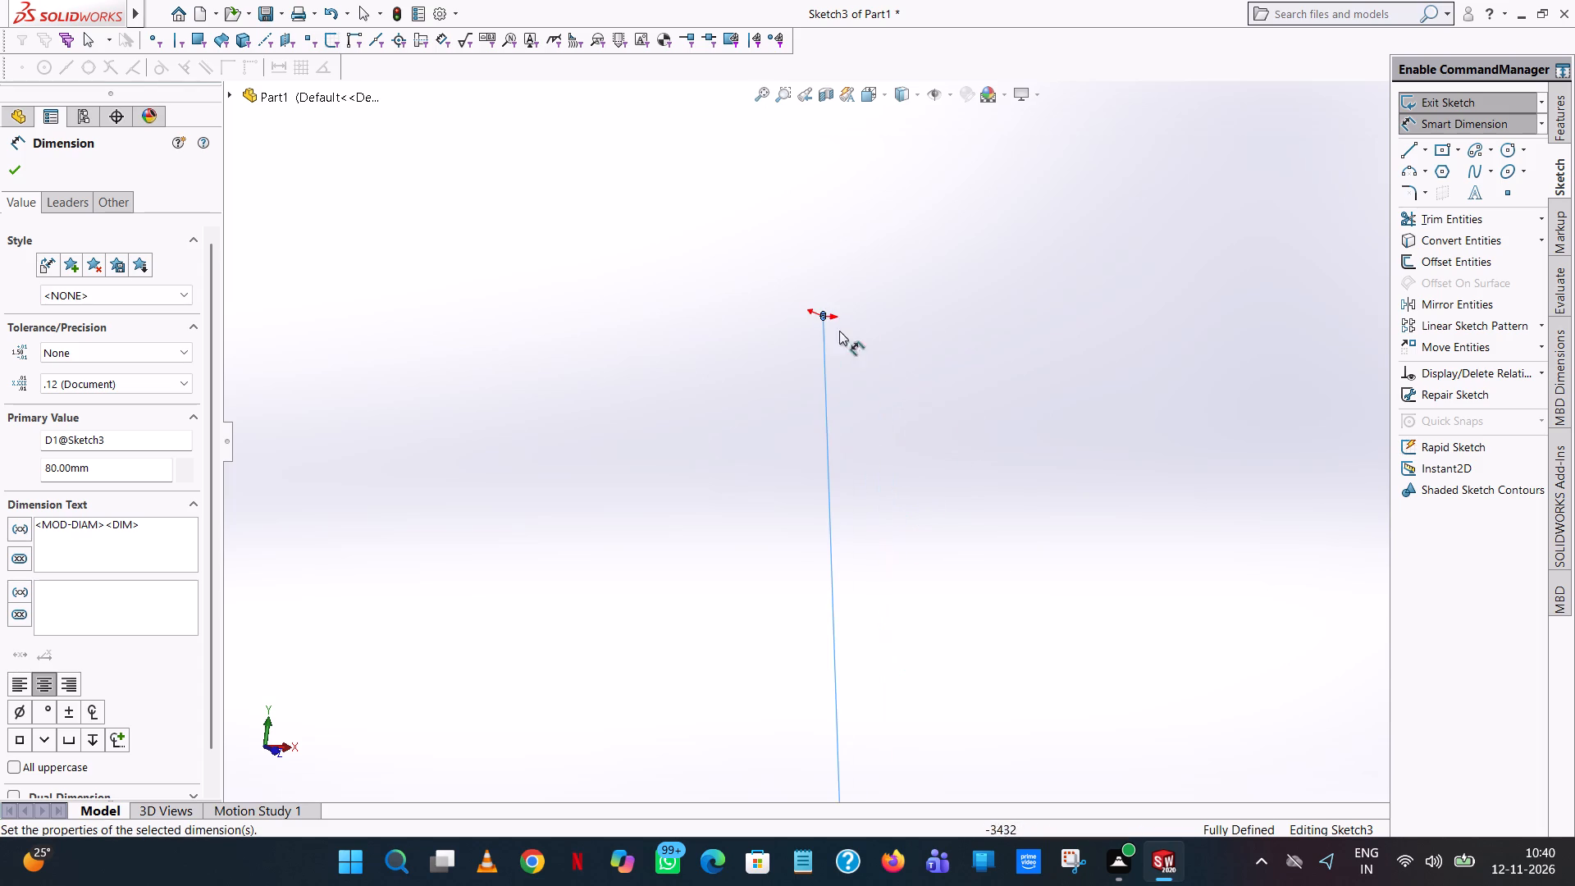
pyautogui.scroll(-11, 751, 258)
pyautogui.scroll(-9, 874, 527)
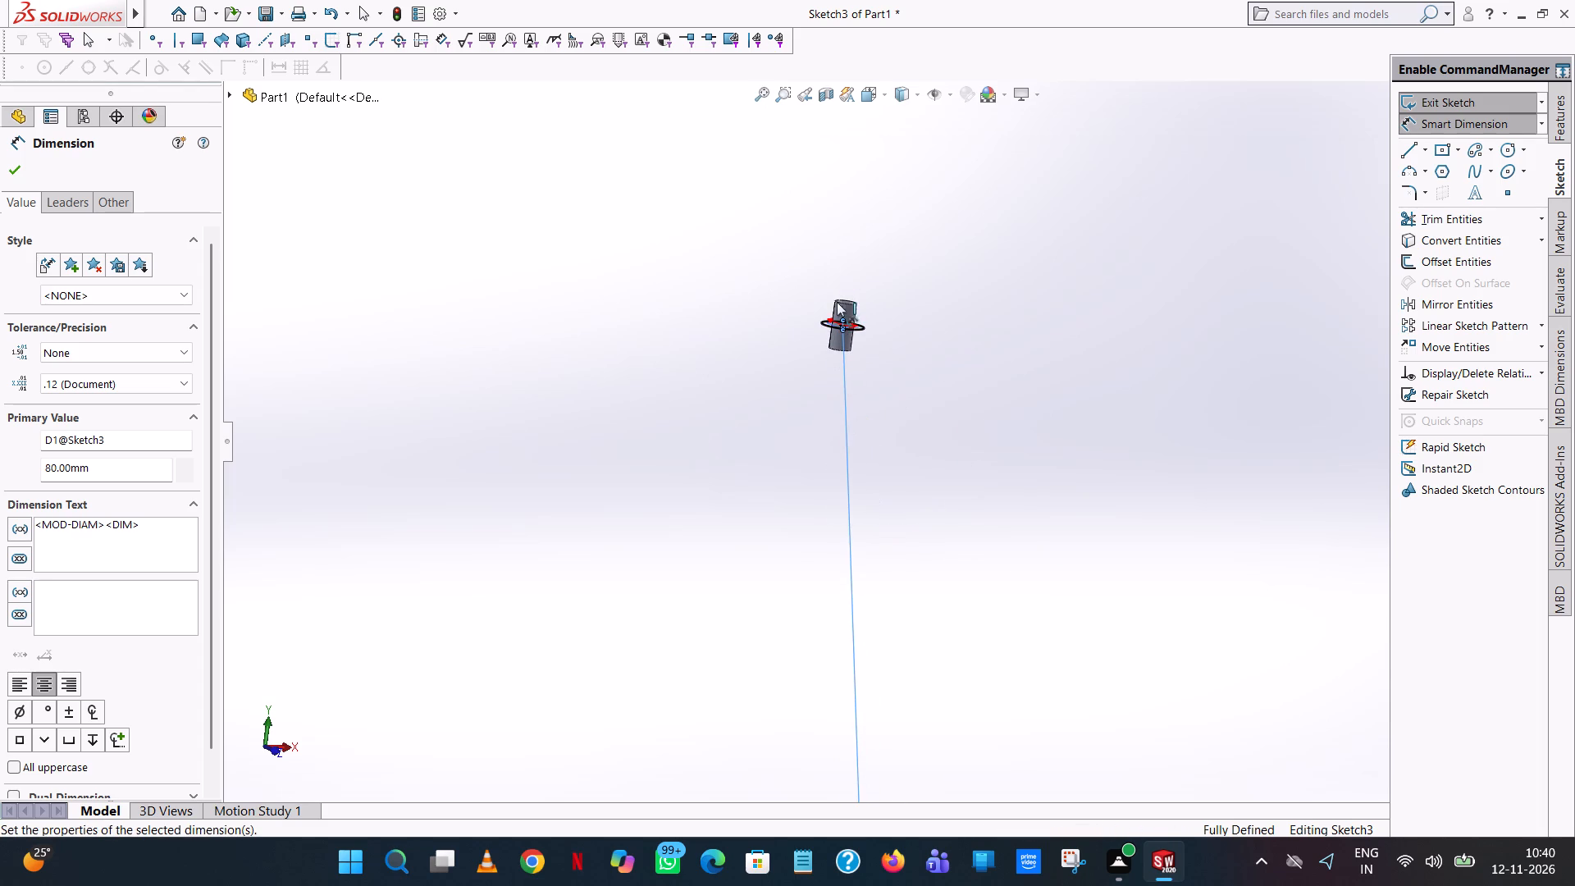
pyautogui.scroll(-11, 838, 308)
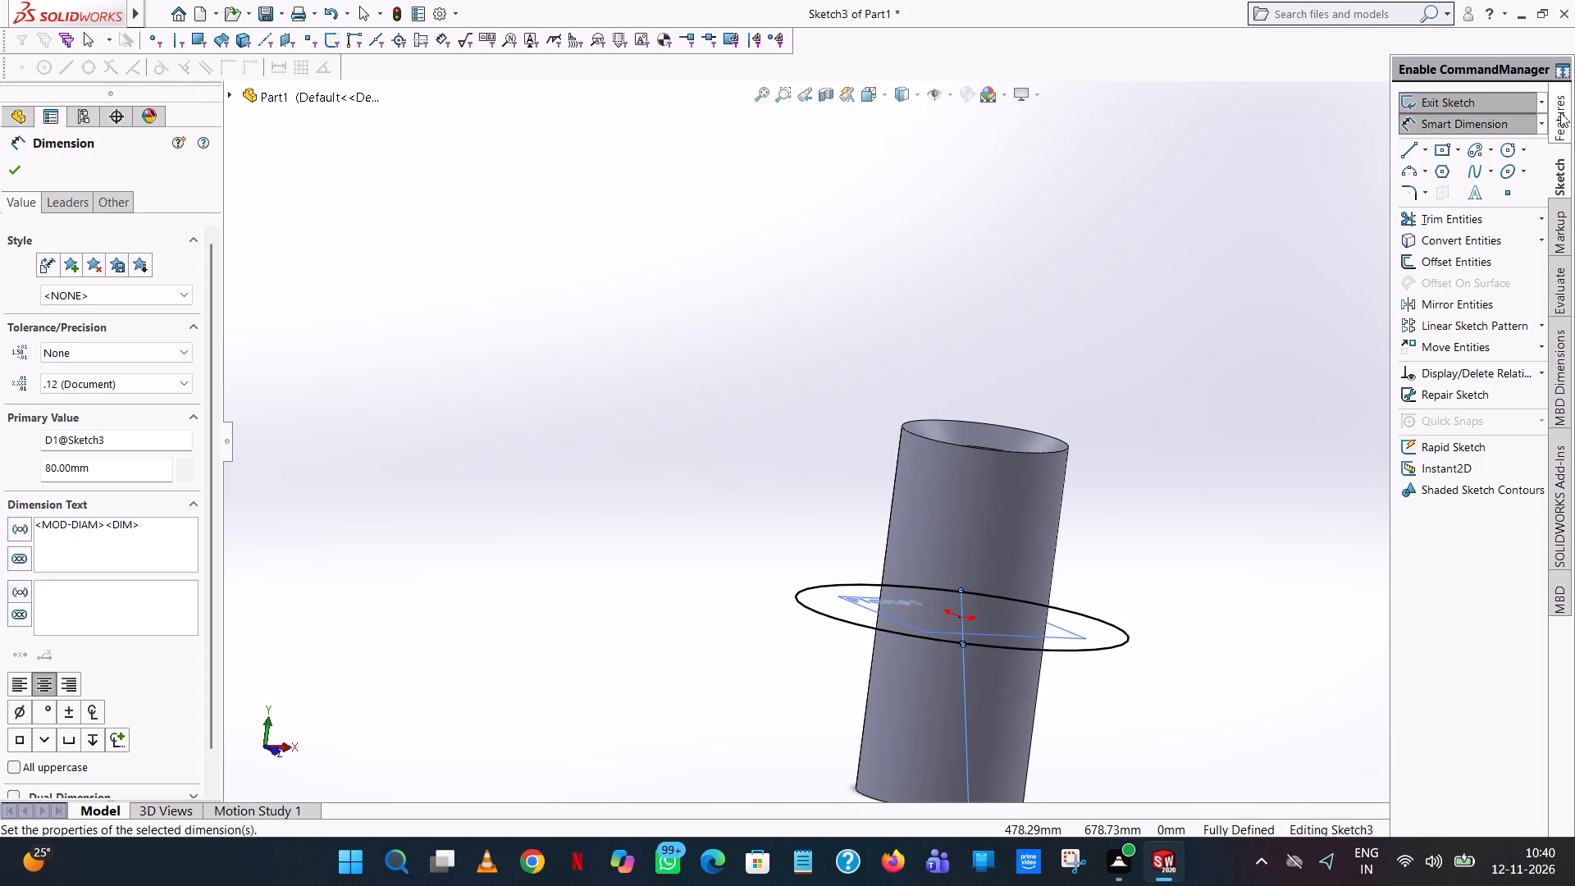
# Extrude the flange circle as a Mid Plane boss with a depth of 8 mm, merged with the tube.
pyautogui.click(1560, 112)
pyautogui.click(1492, 101)
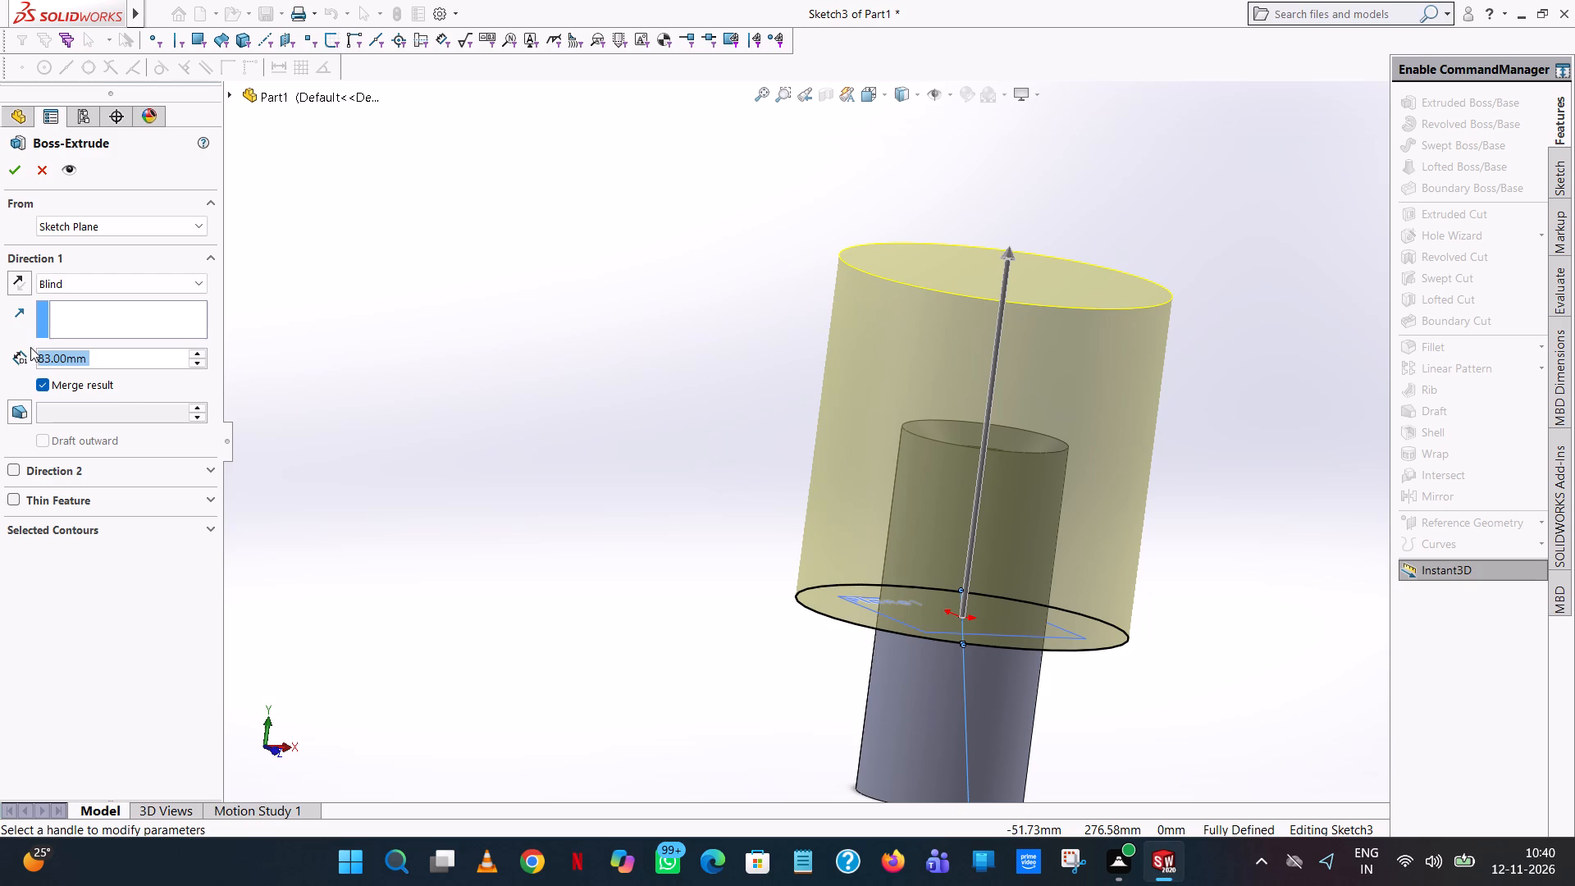
pyautogui.click(57, 281)
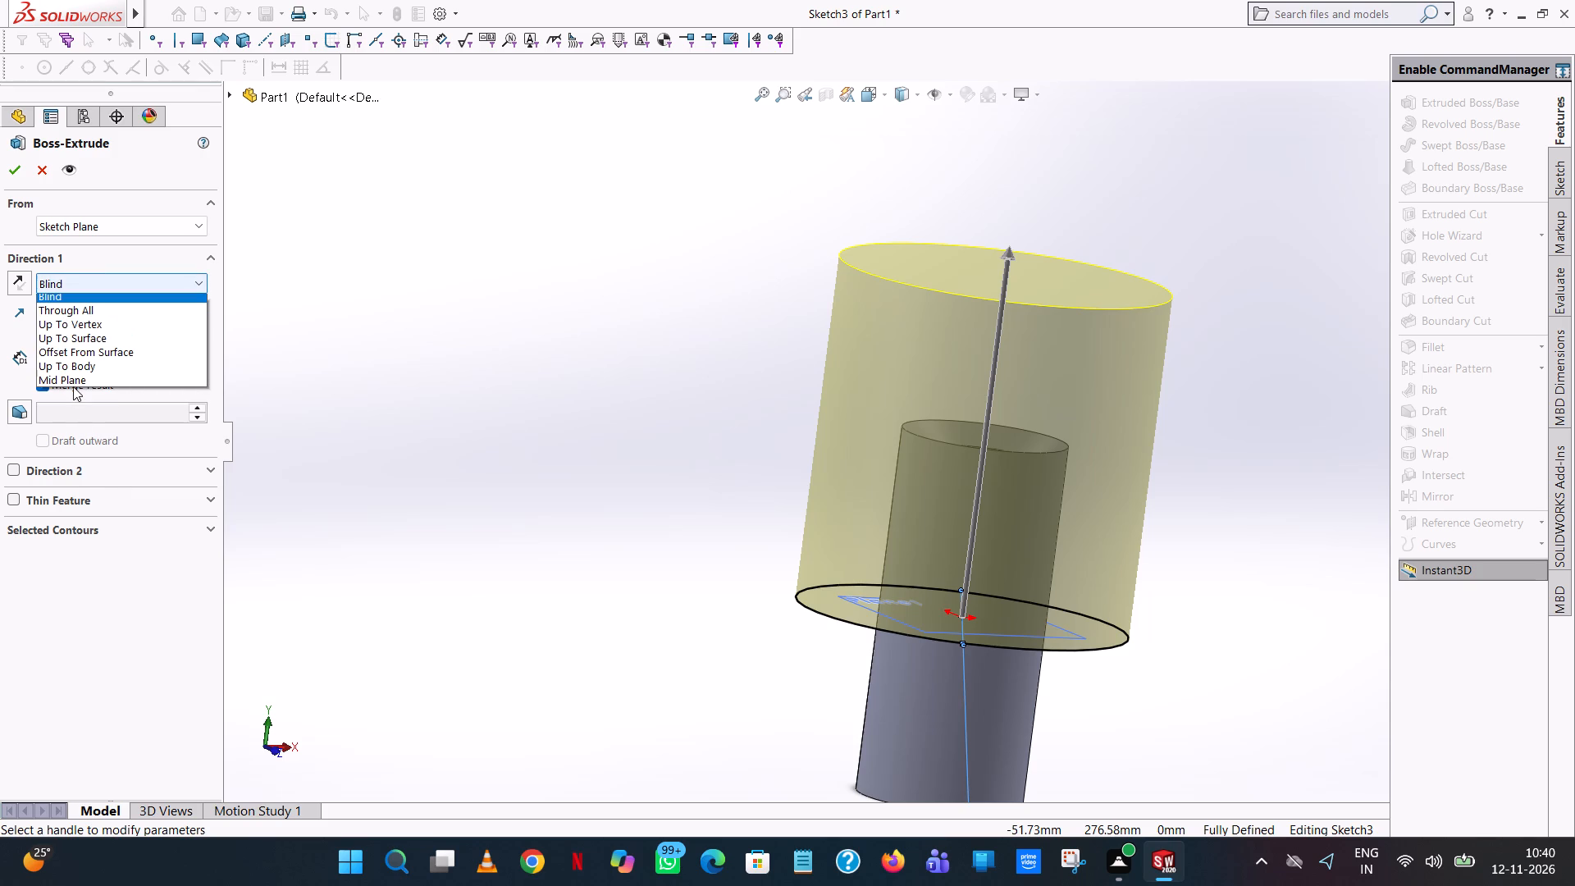
pyautogui.click(73, 386)
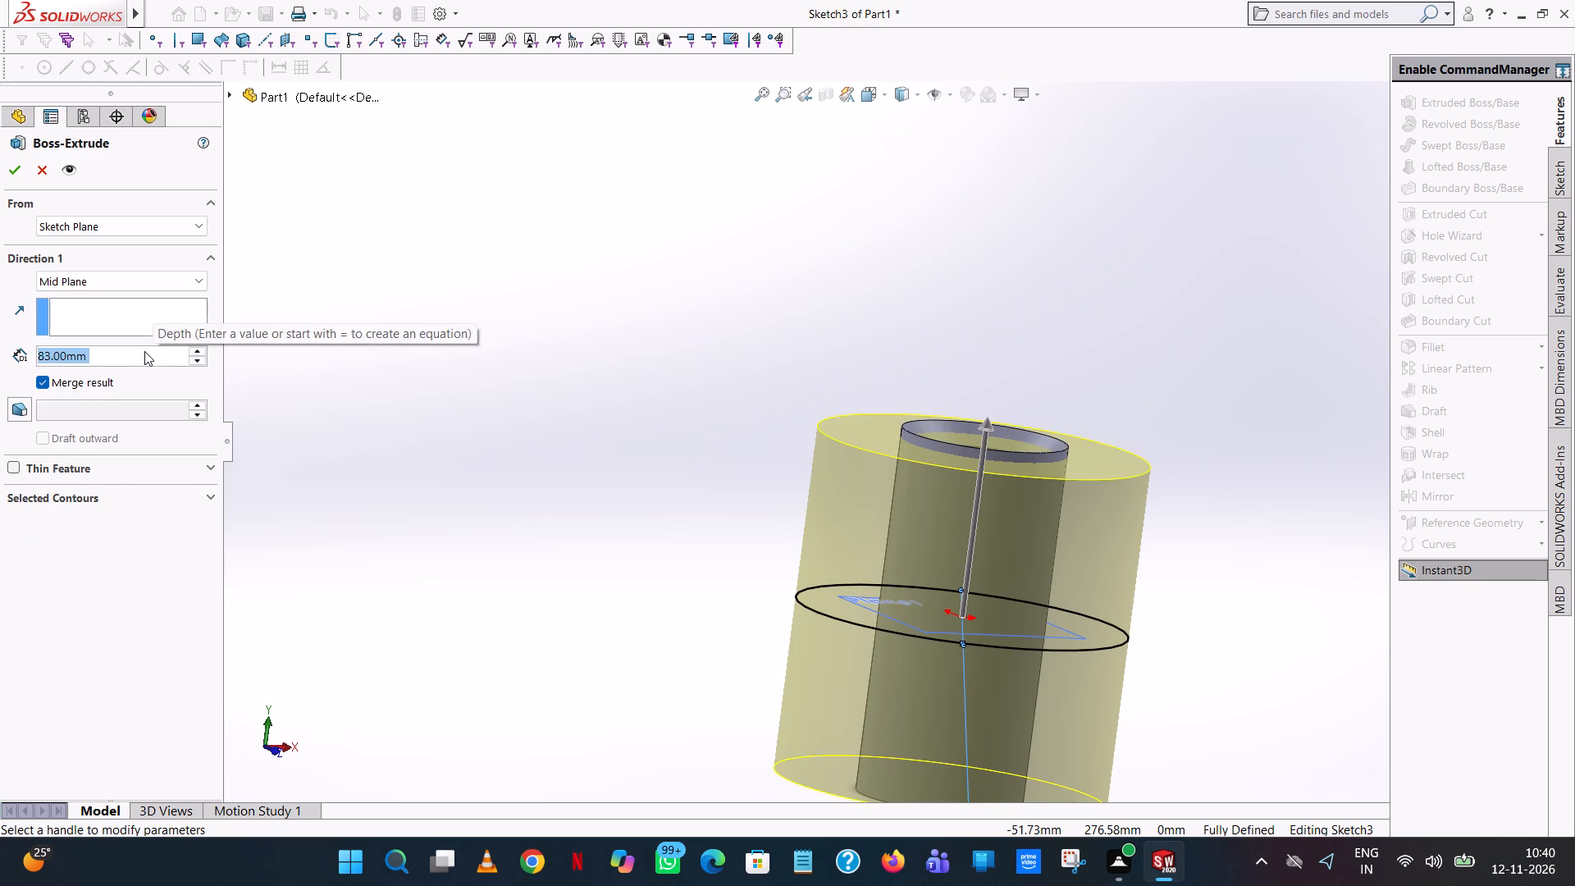
pyautogui.press('8')
pyautogui.press('Return')
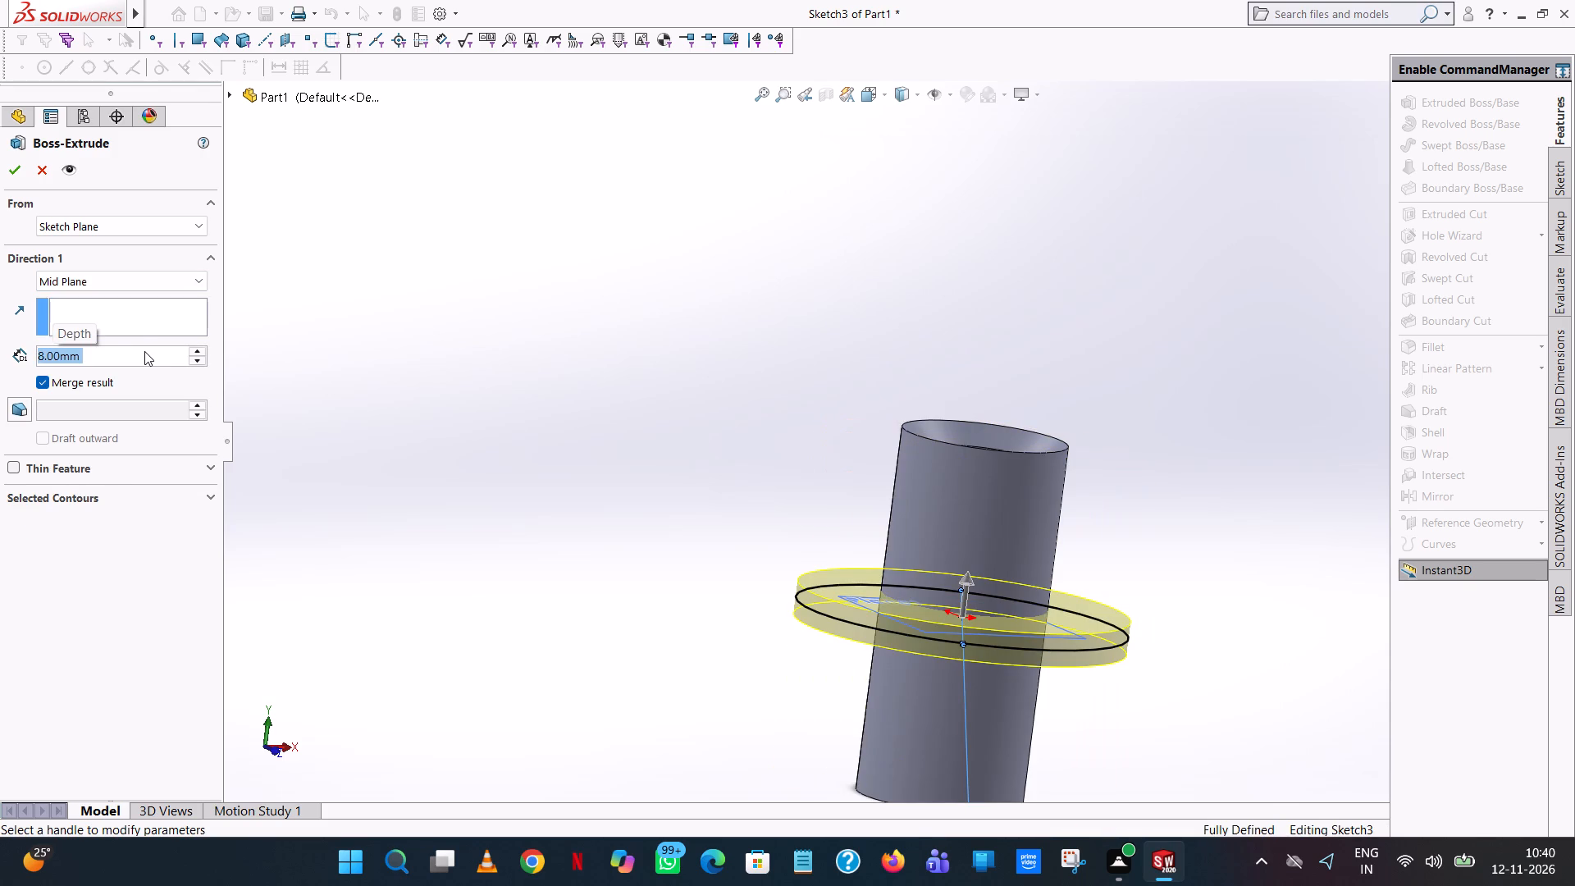
pyautogui.click(13, 163)
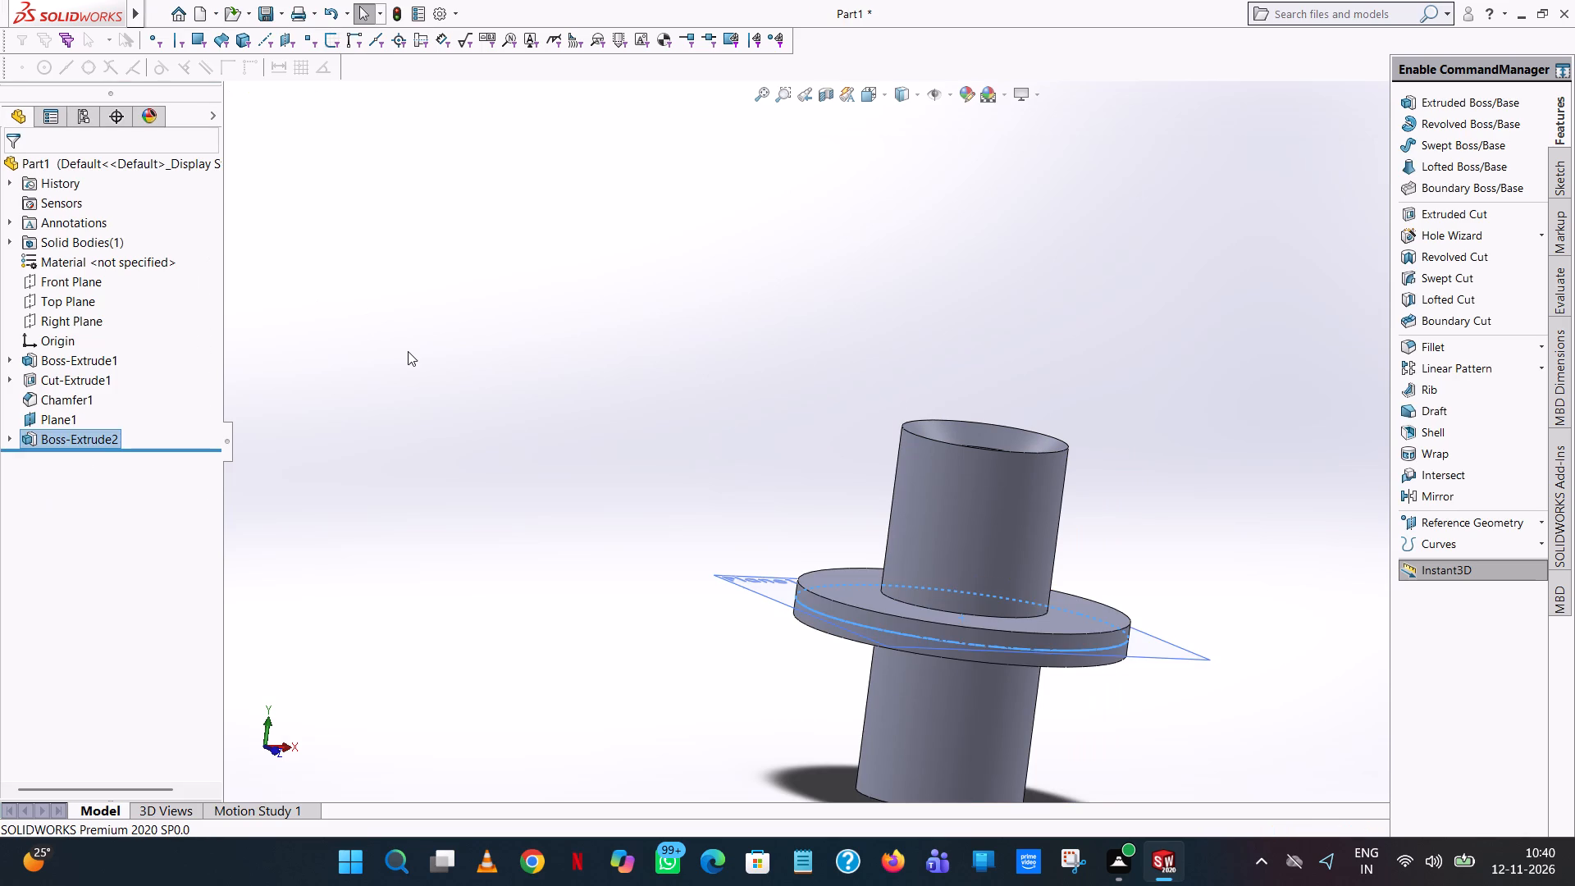
pyautogui.click(409, 352)
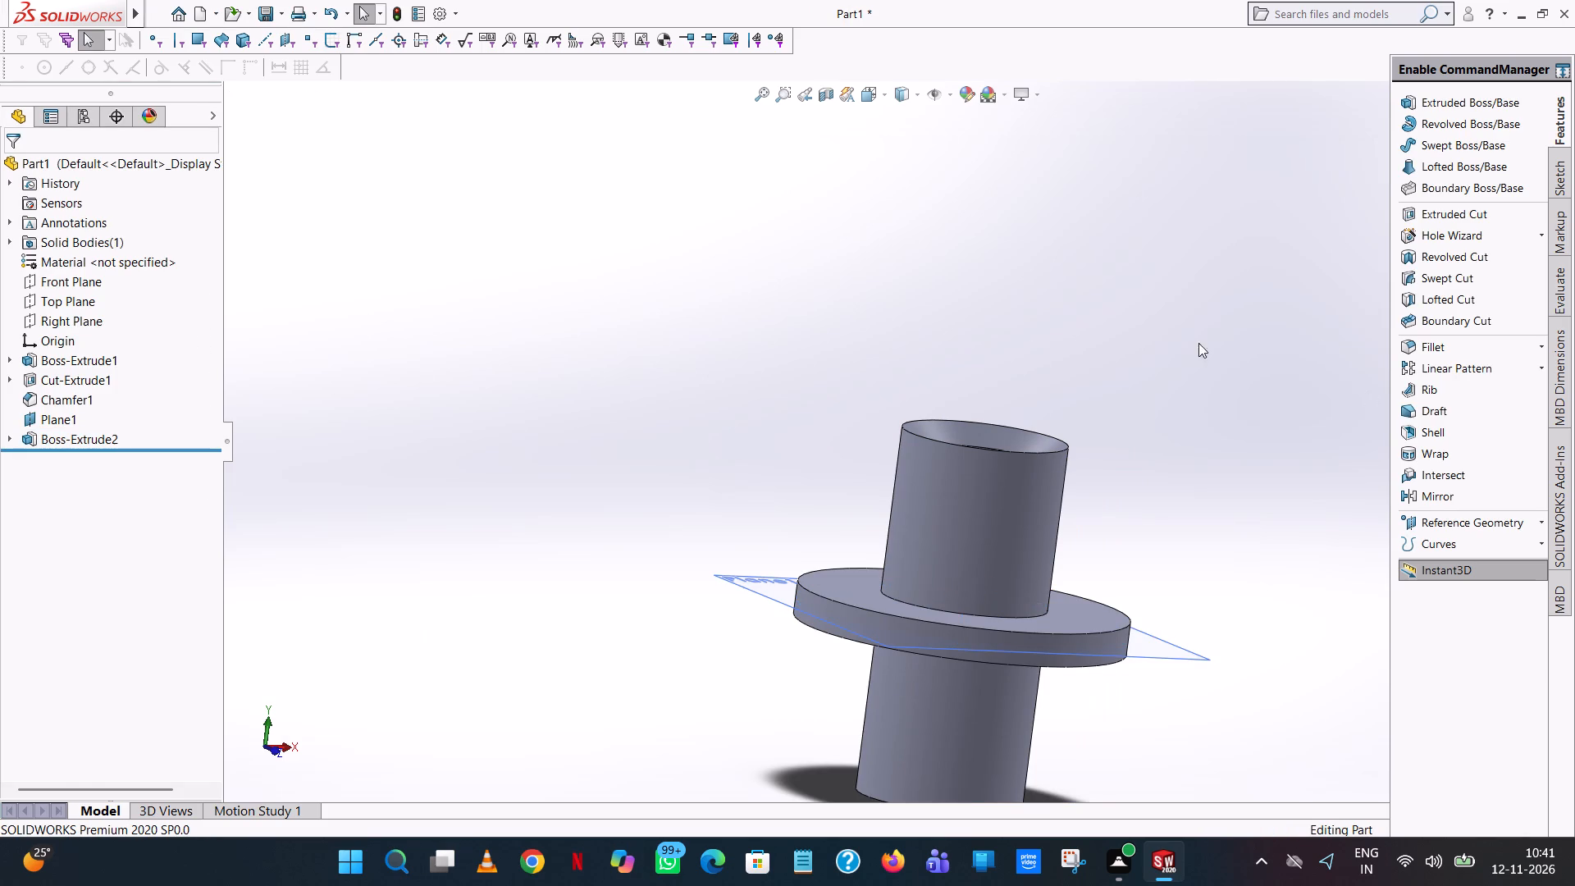
# Hide the mid-height reference plane, Plane1.
pyautogui.click(398, 425)
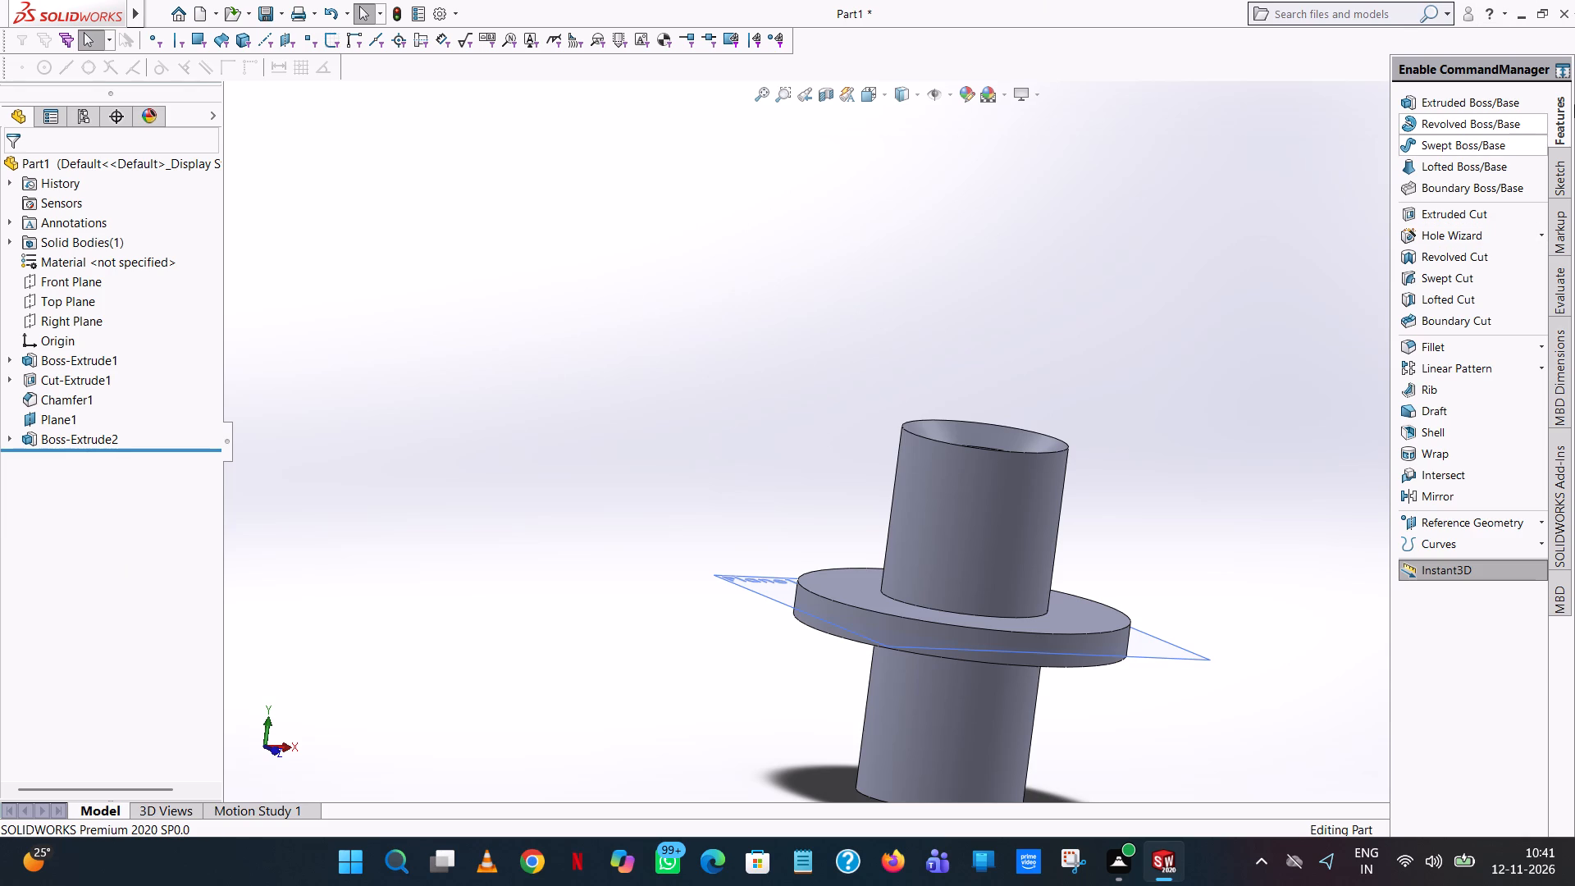
pyautogui.click(65, 417)
pyautogui.click(98, 395)
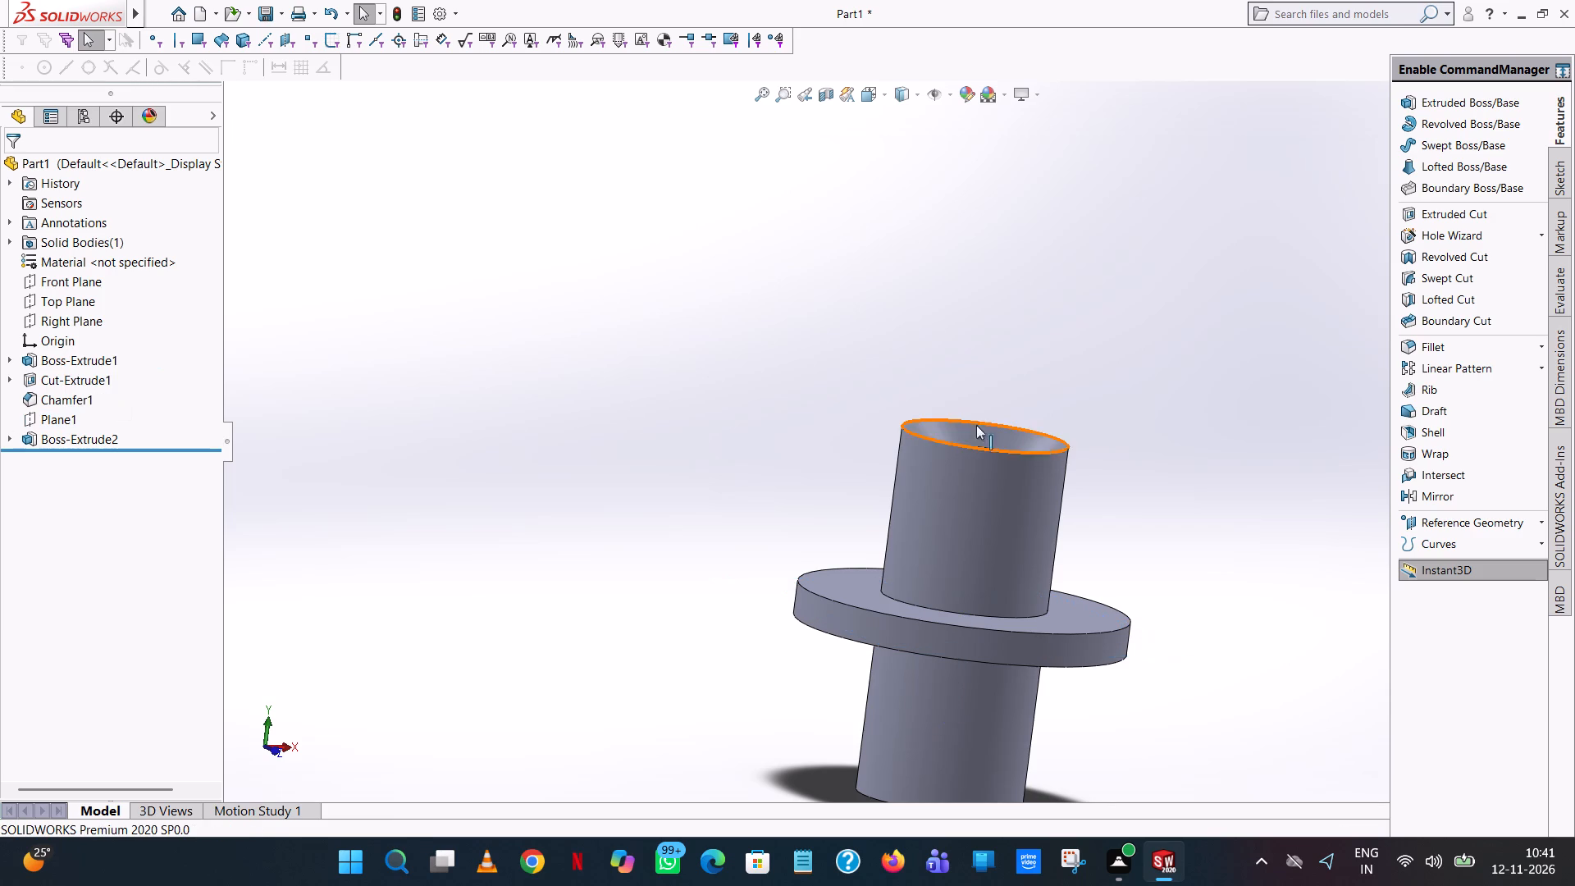
pyautogui.scroll(6, 1128, 552)
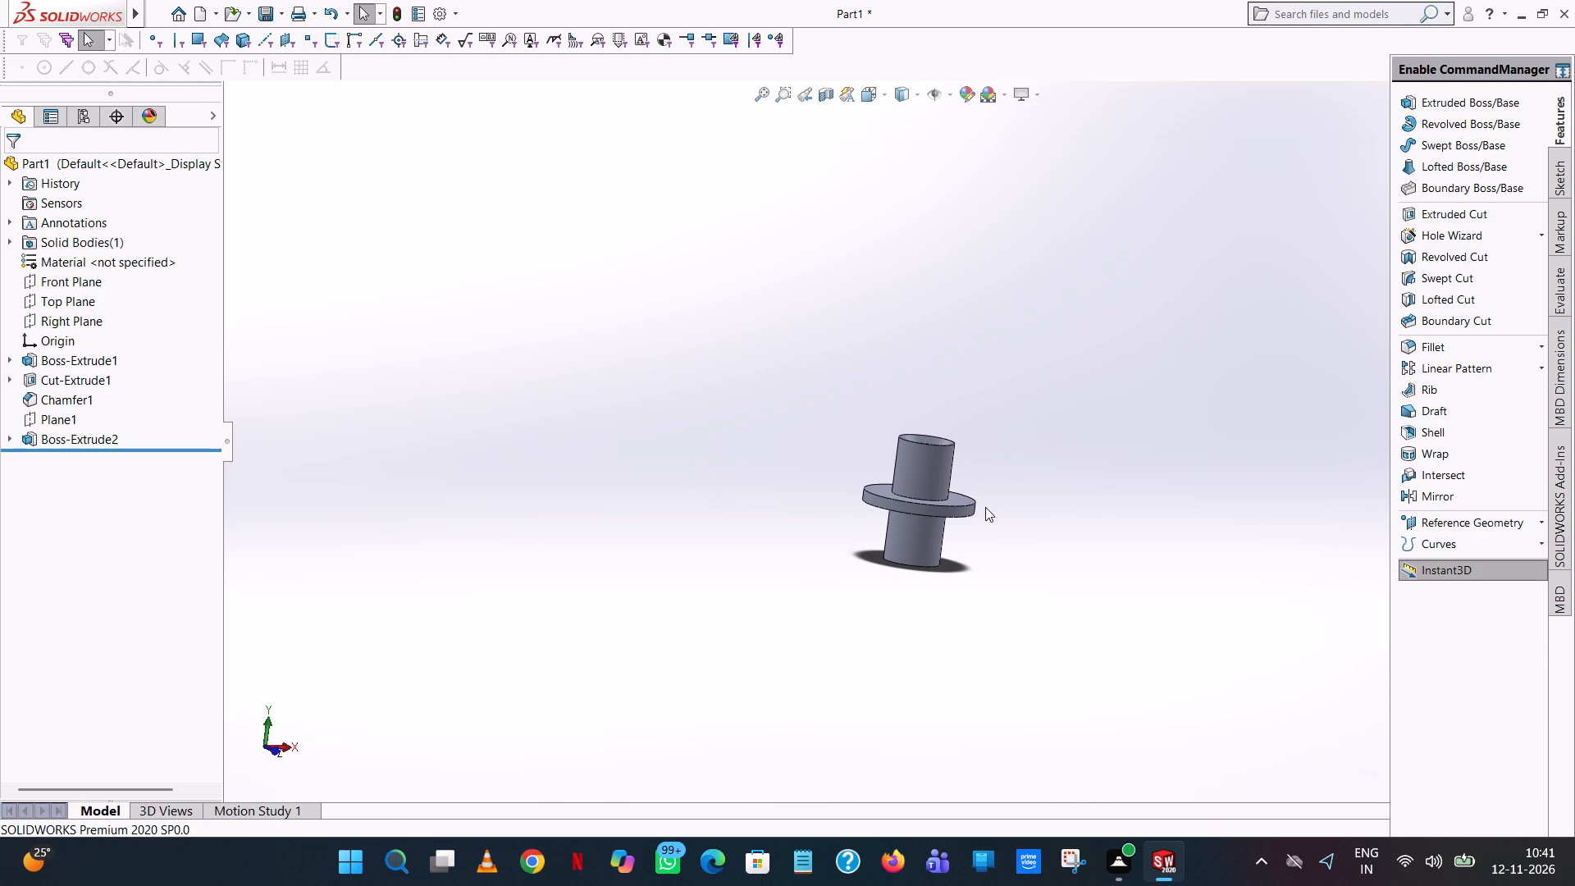
# Fillet the flange's upper outer edge with a symmetric 2 mm radius.
pyautogui.scroll(-9, 943, 474)
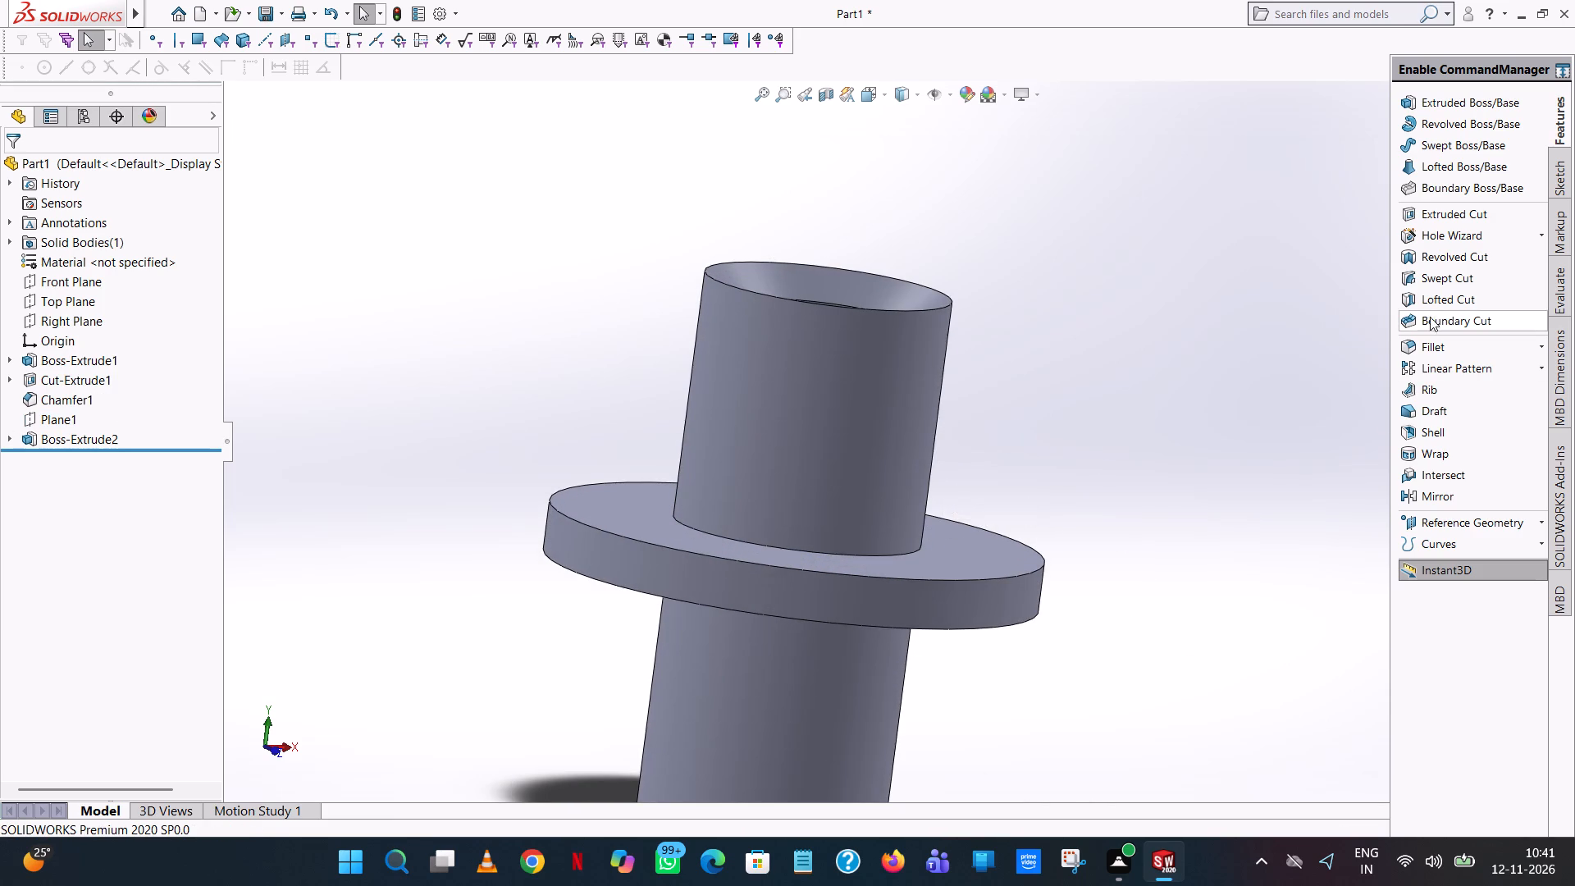
pyautogui.click(1440, 355)
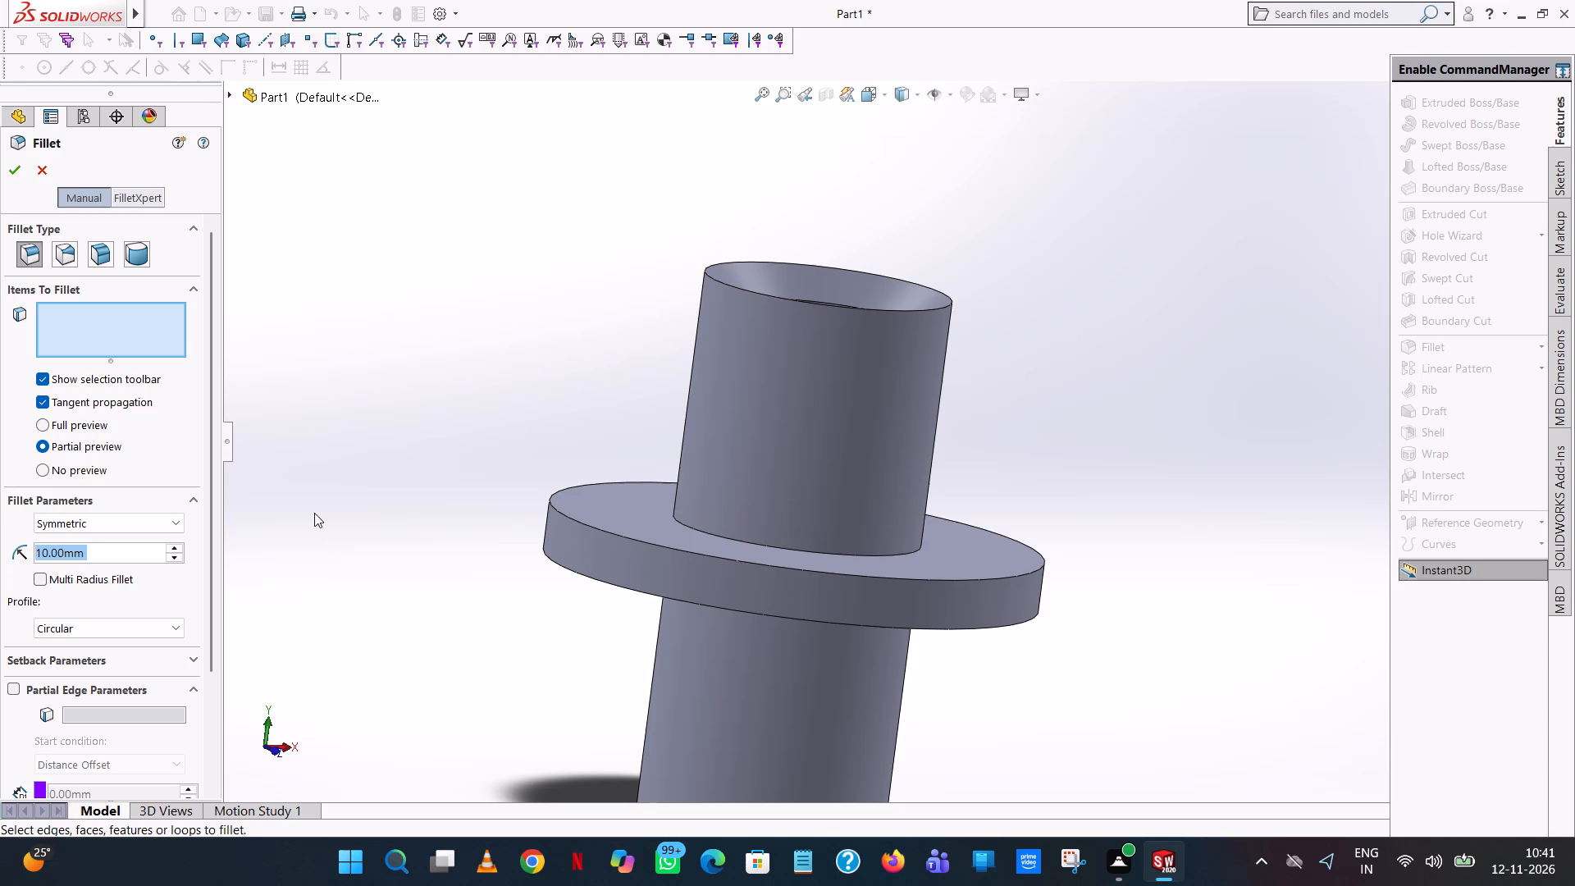
pyautogui.press('2')
pyautogui.press('Return')
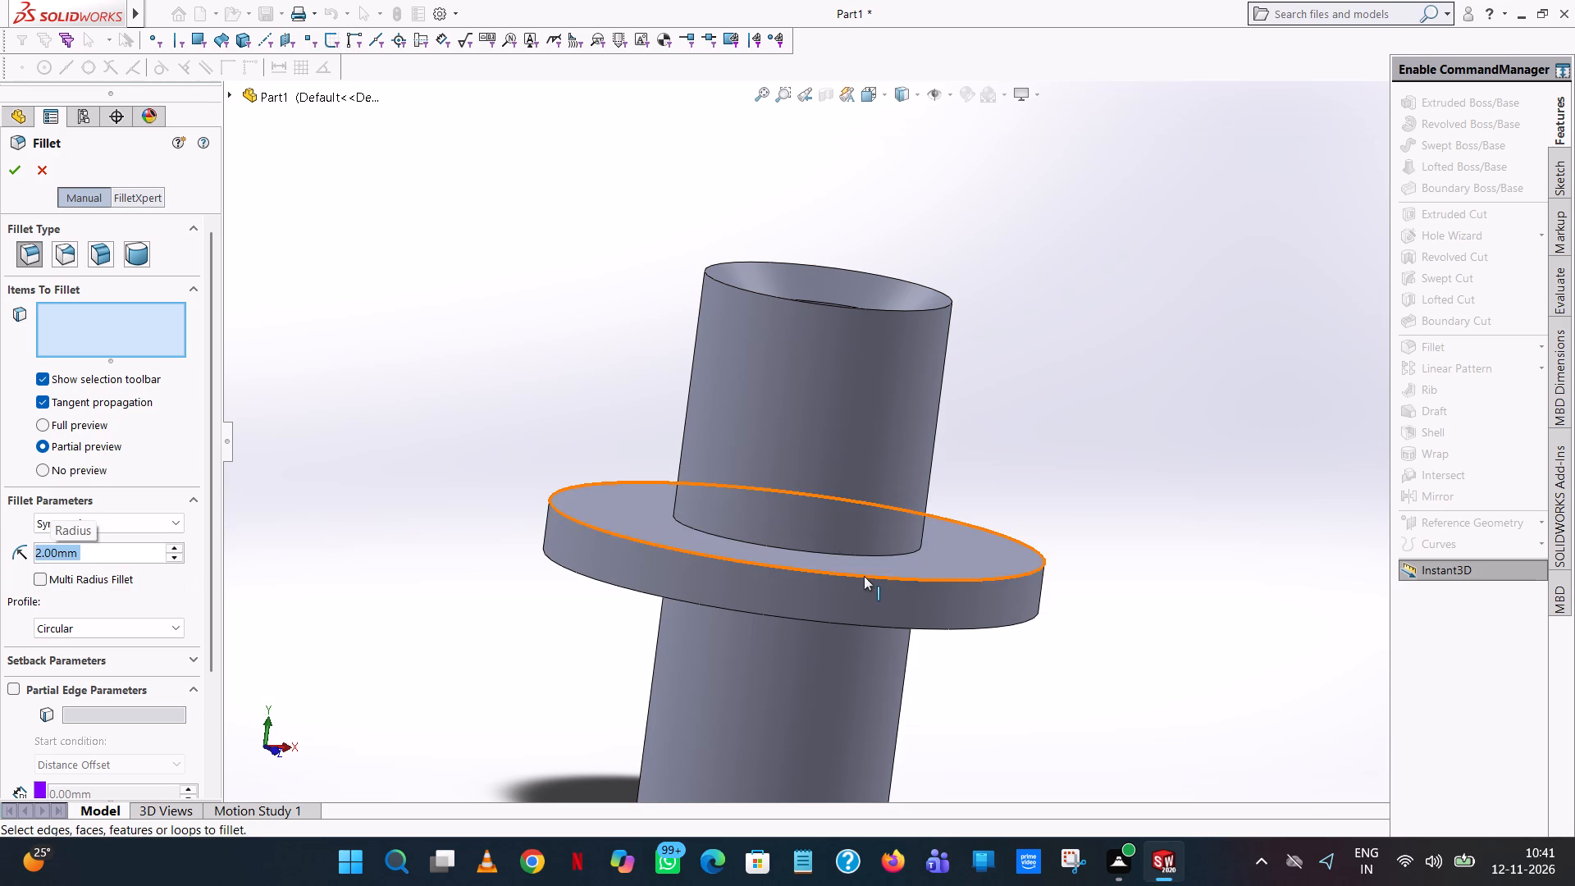
pyautogui.click(865, 576)
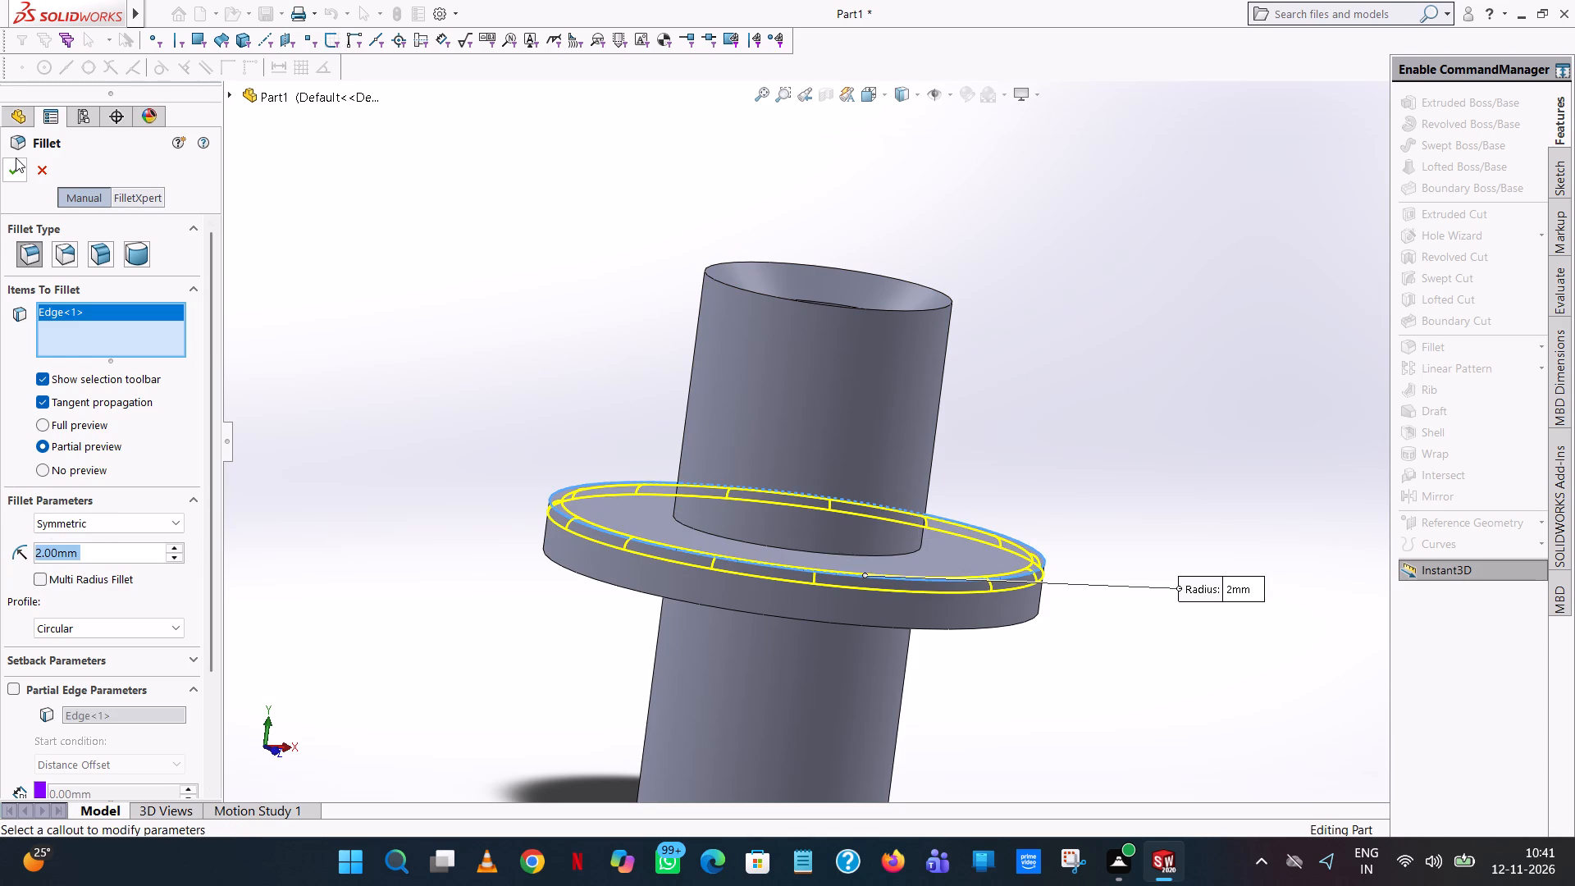
pyautogui.click(16, 158)
pyautogui.click(1381, 383)
# Fillet the flange's lower outer edge with a 2 mm radius.
pyautogui.click(1437, 345)
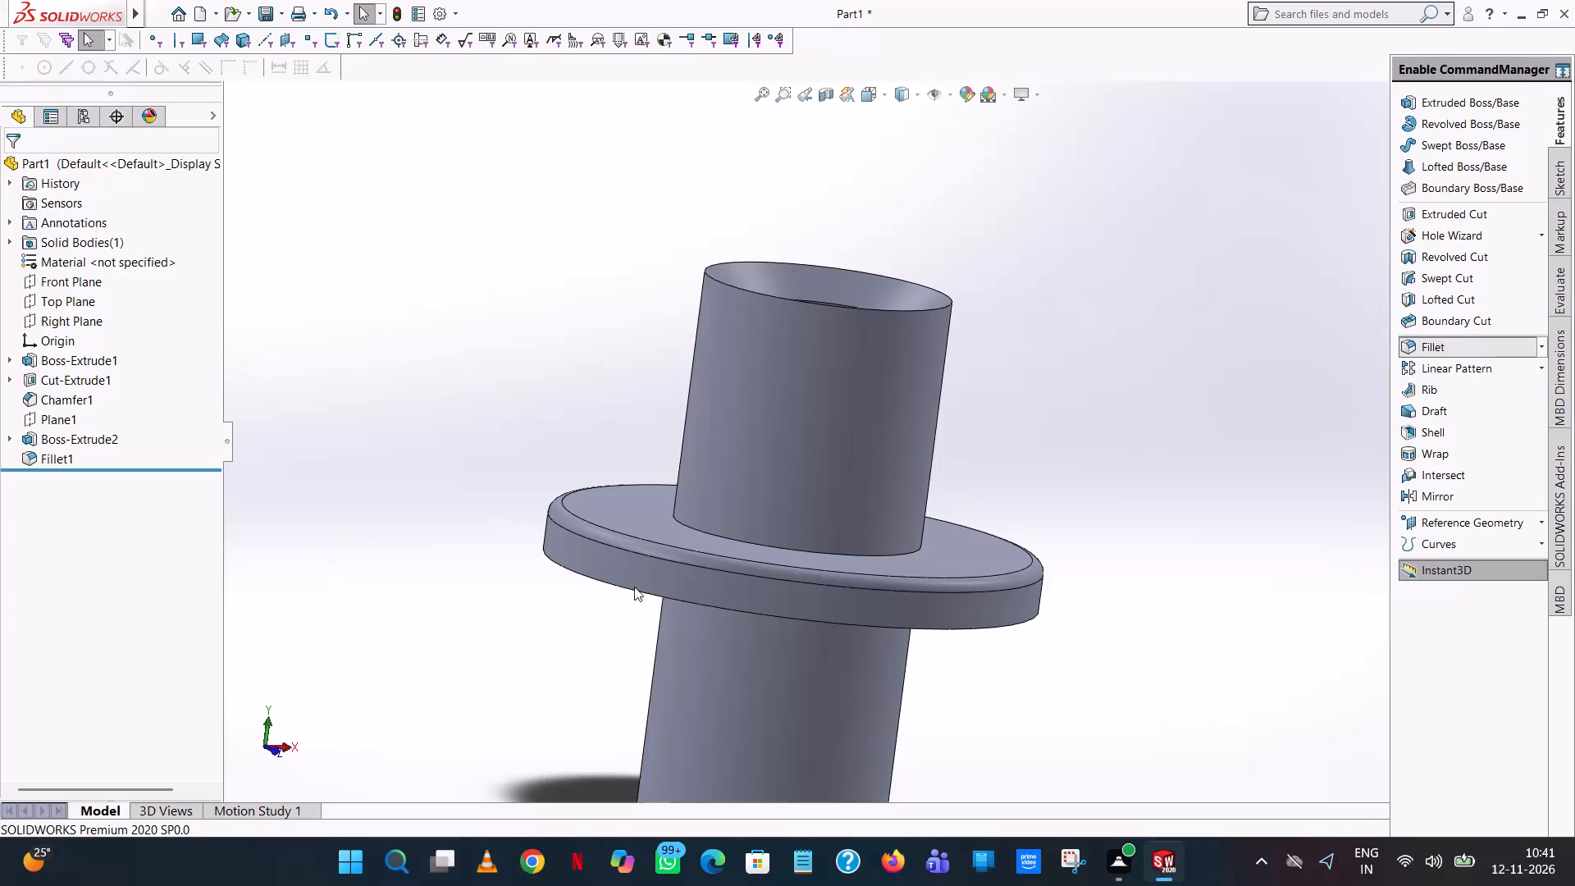
pyautogui.click(862, 624)
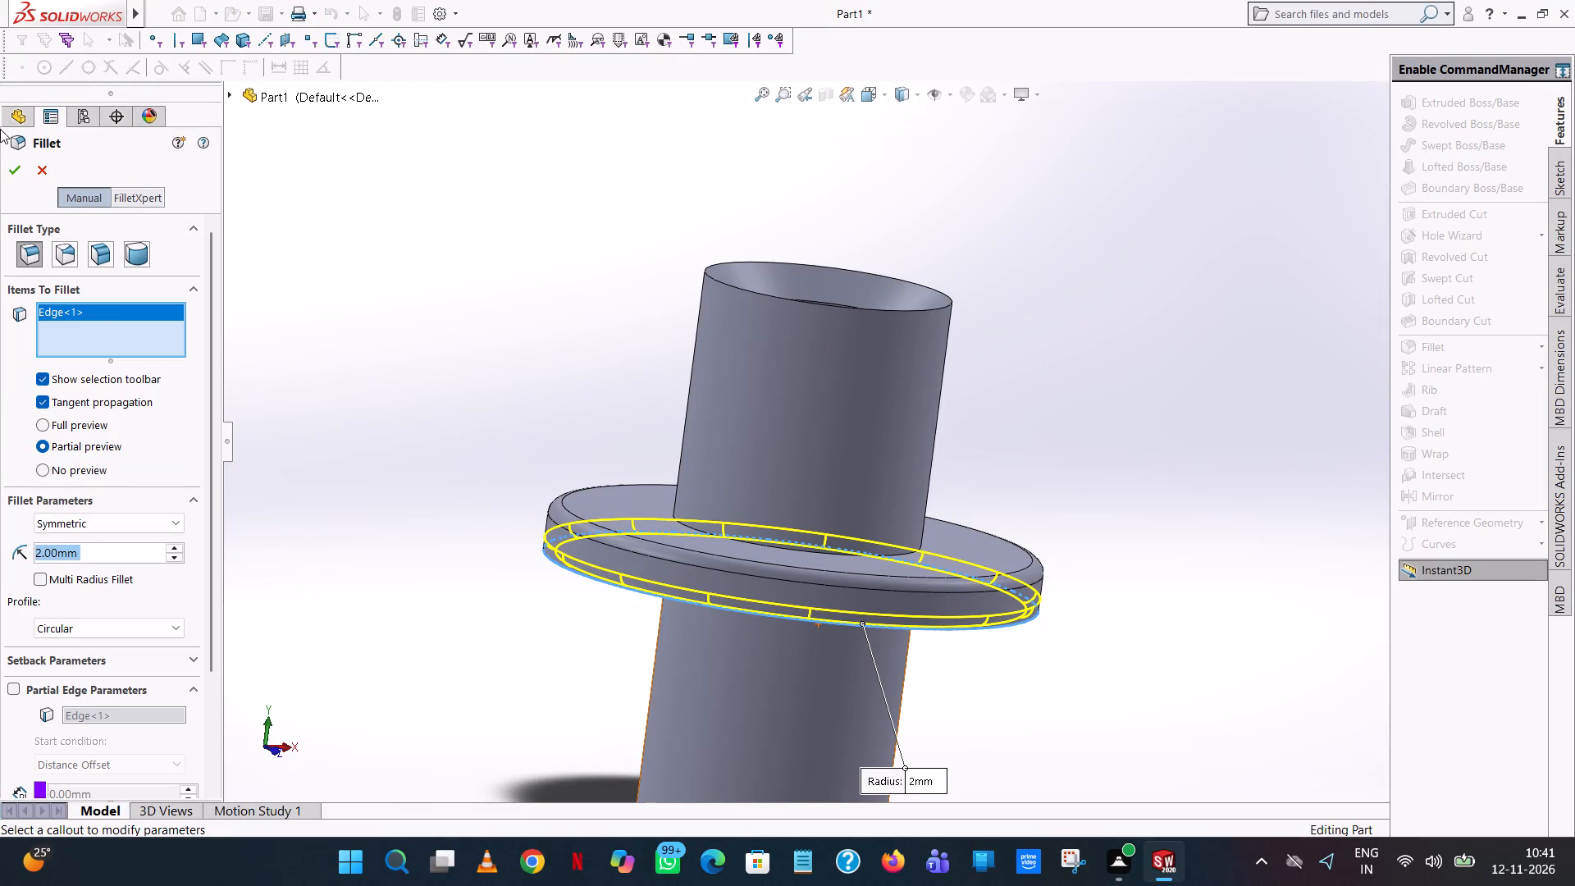
pyautogui.click(0, 170)
pyautogui.click(11, 169)
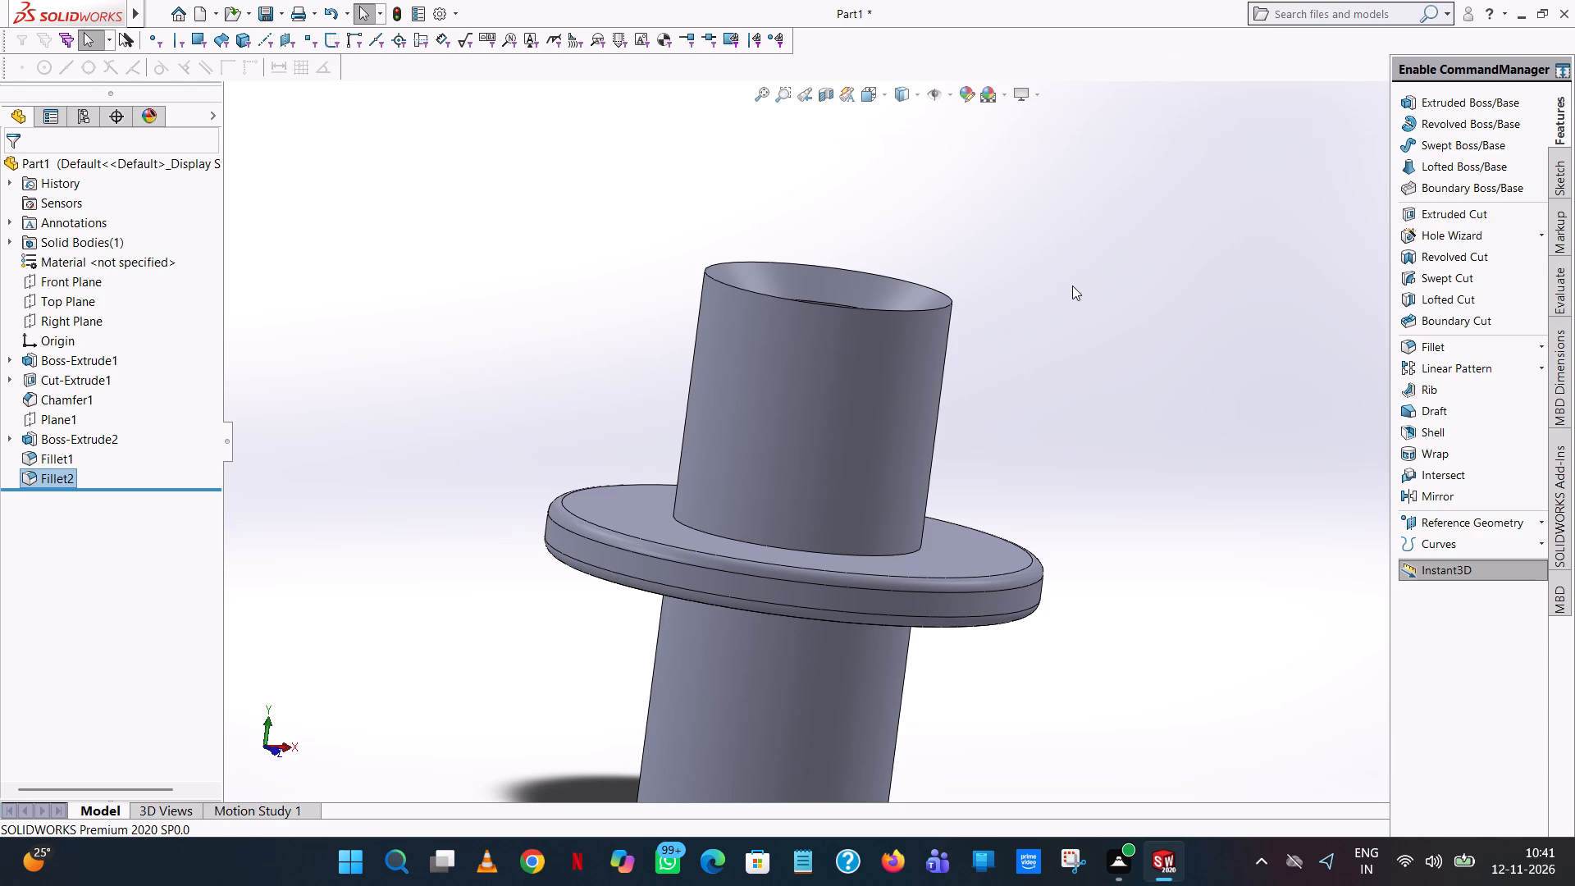
# Start an Extruded Cut sketch on the flange's upper face and draw a circle of 30 mm radius centred on the origin.
pyautogui.scroll(1, 1132, 241)
pyautogui.moveTo(1132, 241); pyautogui.dragTo(1129, 299, button='middle')
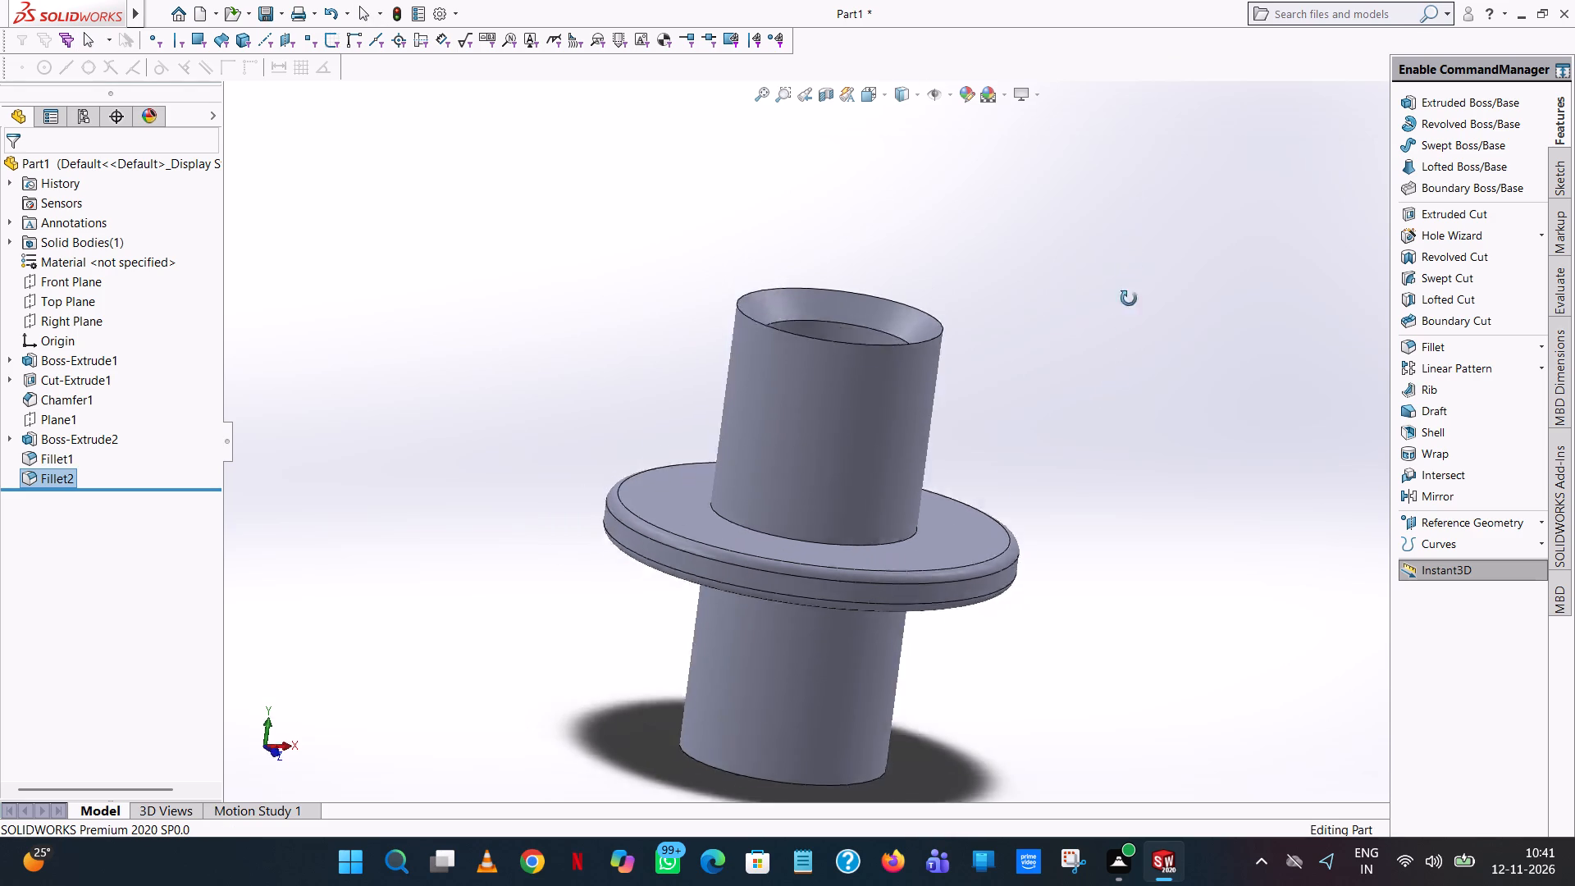
pyautogui.moveTo(1129, 299); pyautogui.dragTo(1089, 534, button='middle')
pyautogui.scroll(1, 1090, 534)
pyautogui.click(1465, 212)
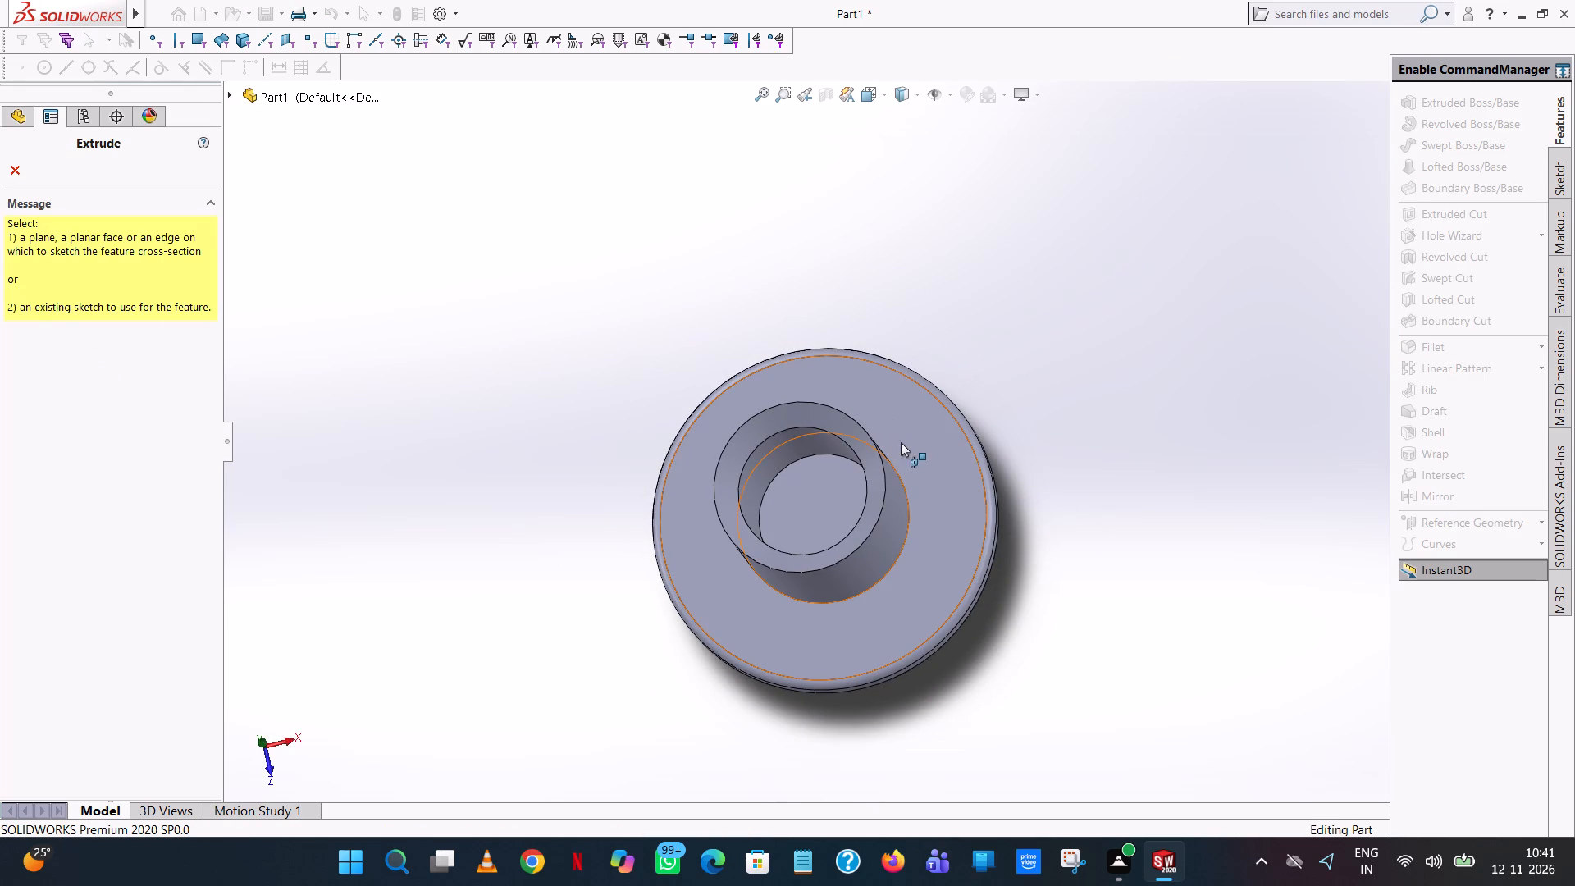
pyautogui.click(934, 432)
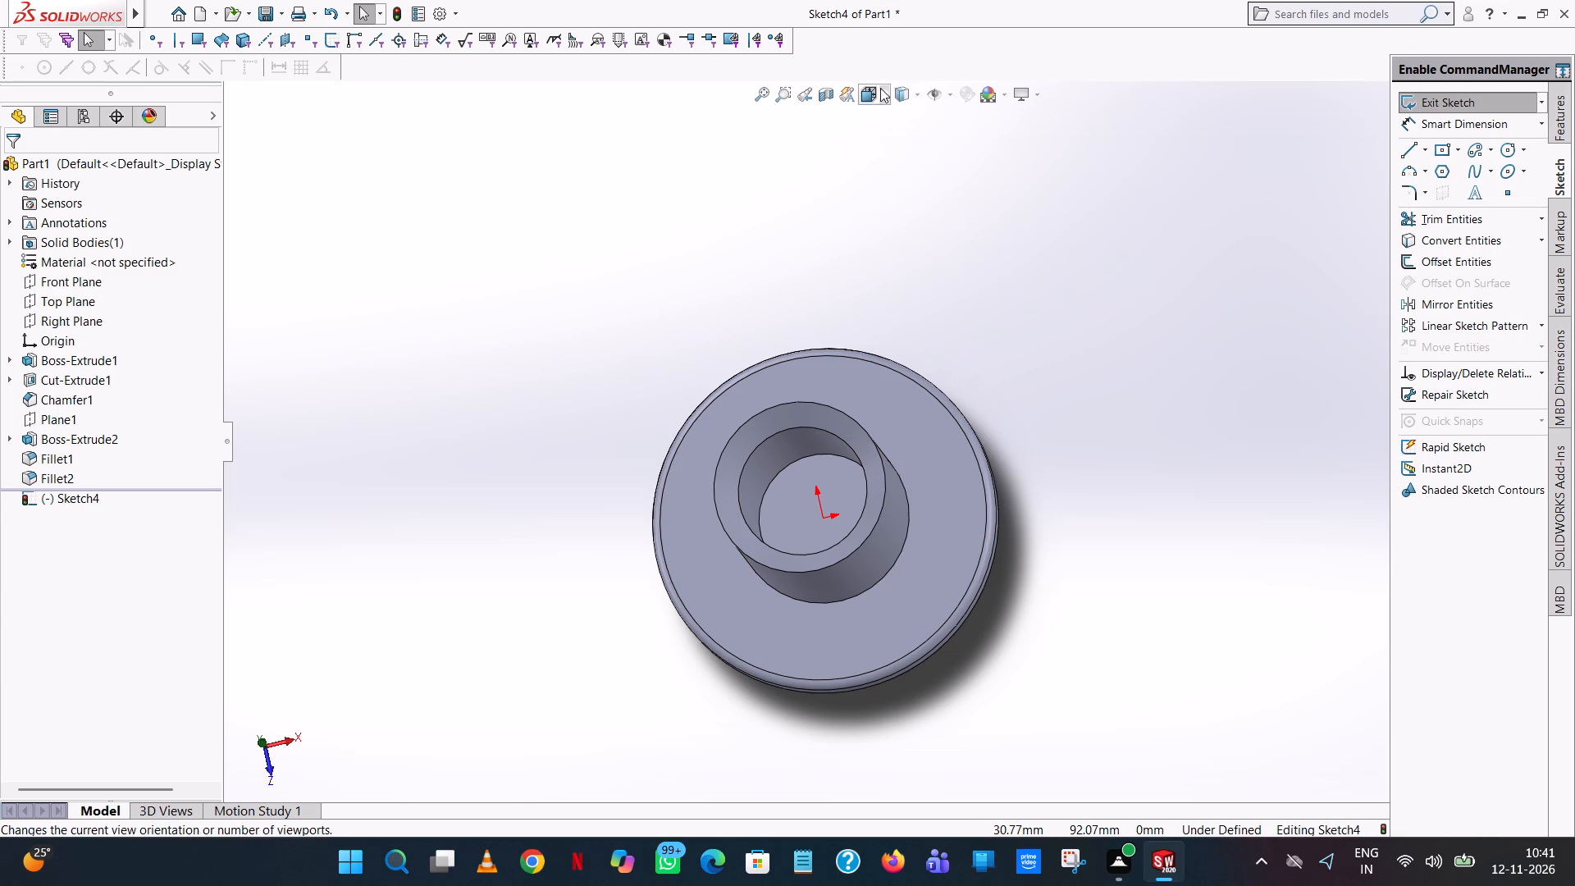
pyautogui.click(880, 88)
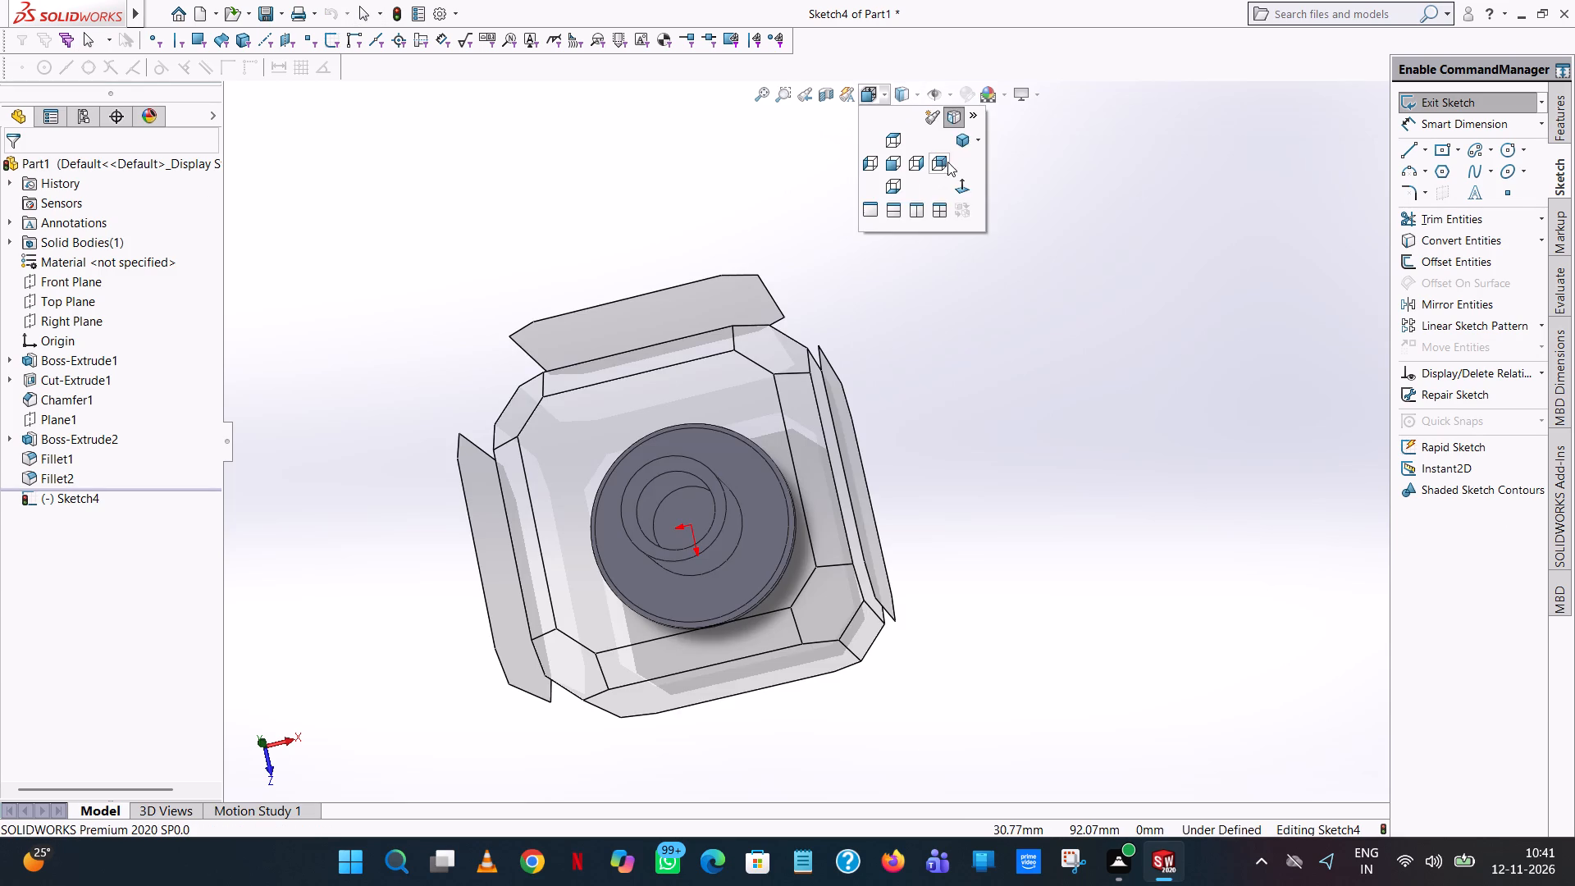
pyautogui.click(964, 178)
pyautogui.scroll(-1, 930, 484)
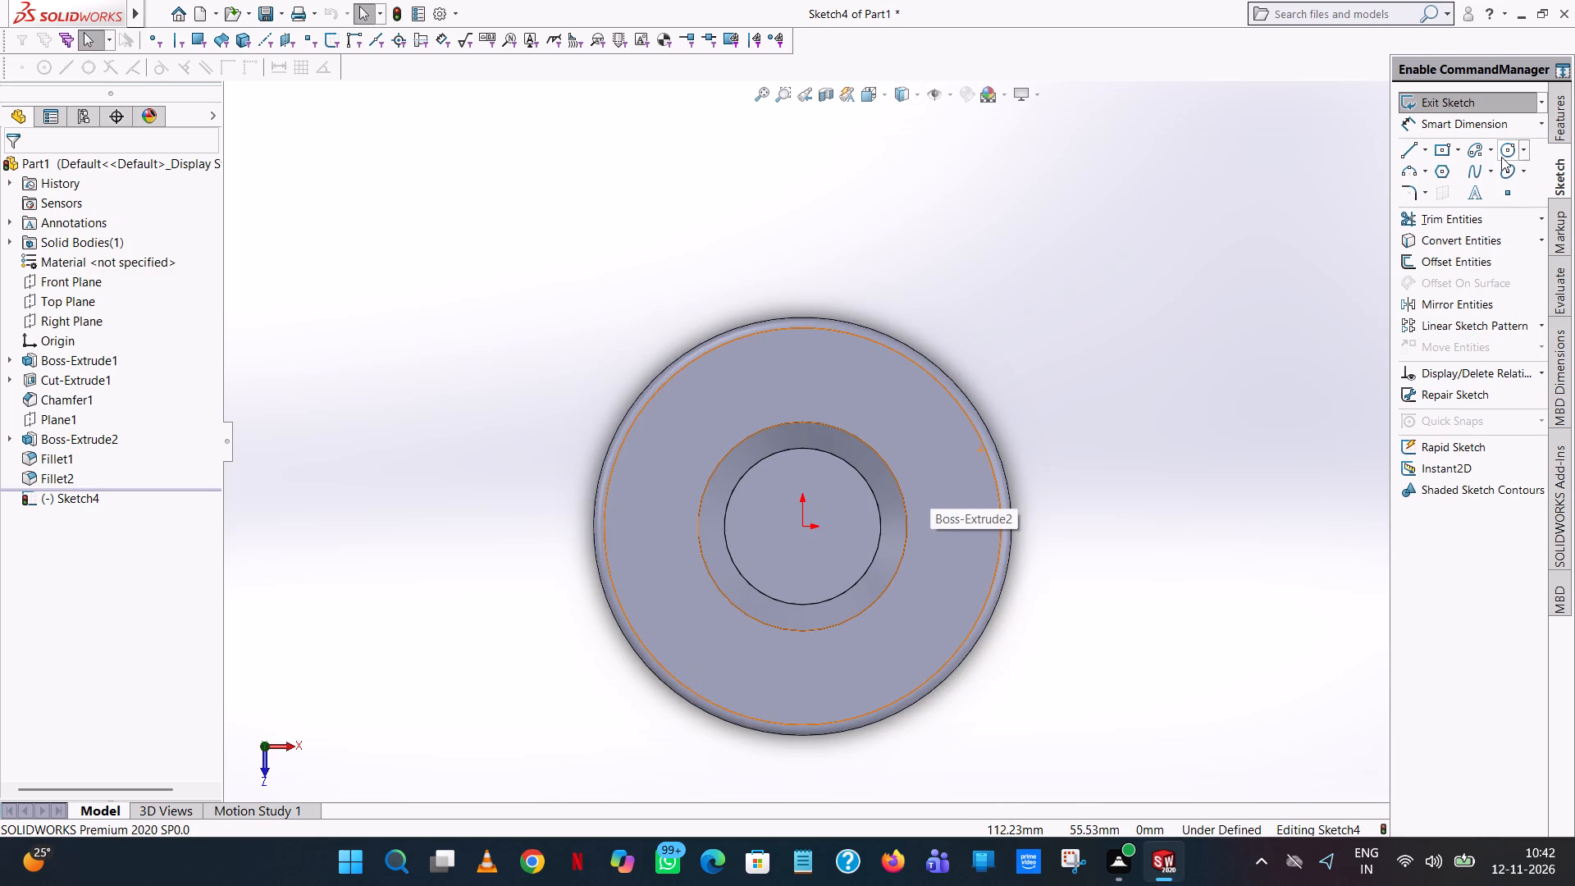
pyautogui.click(1505, 151)
pyautogui.click(805, 528)
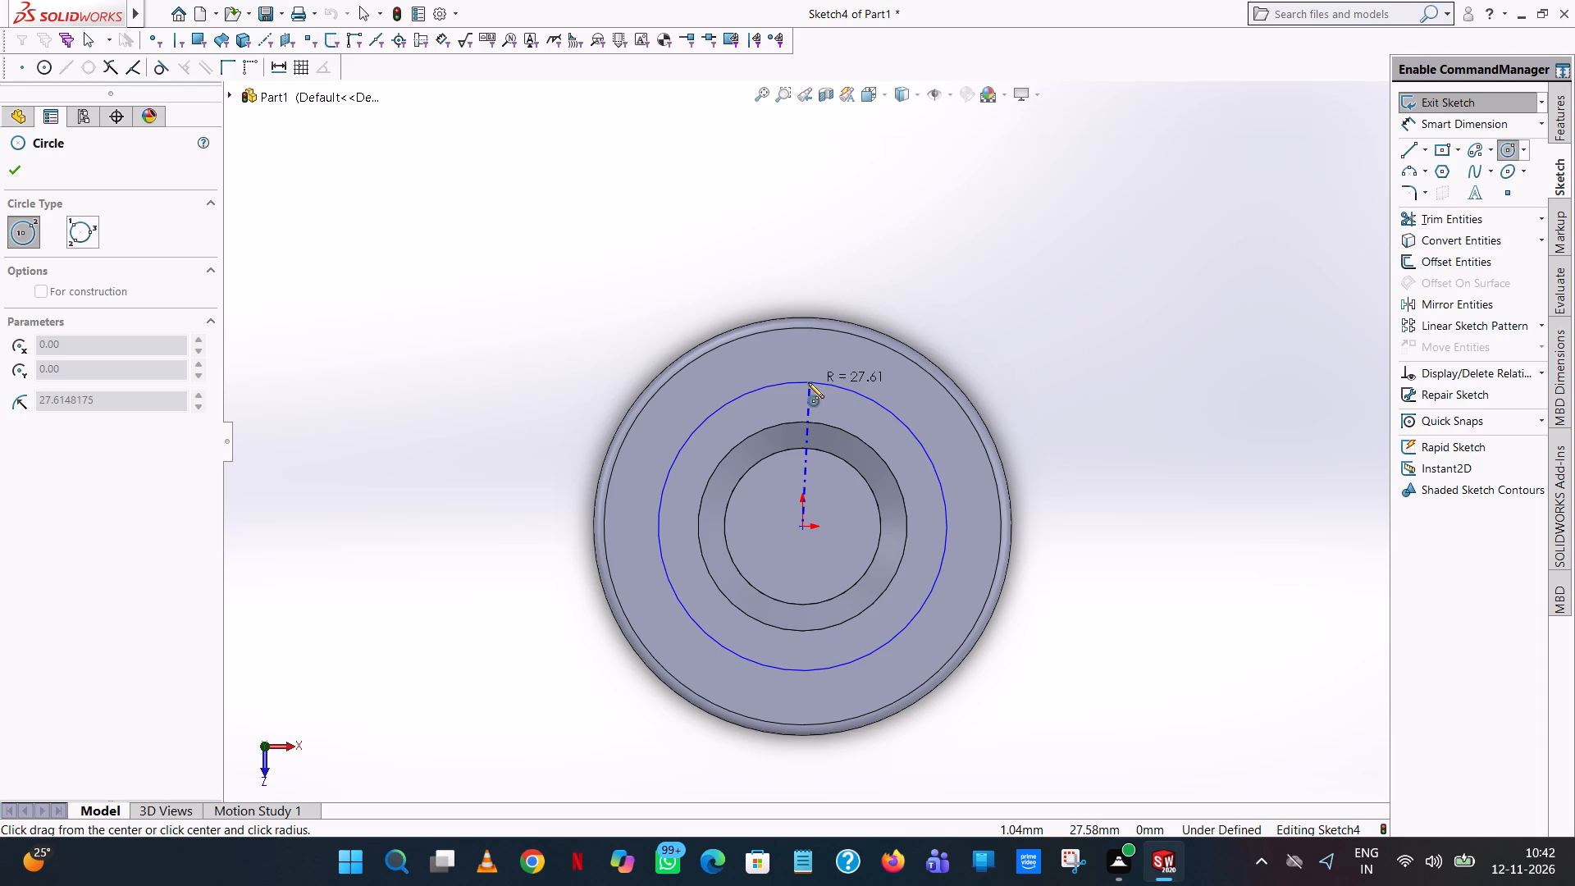
pyautogui.click(808, 382)
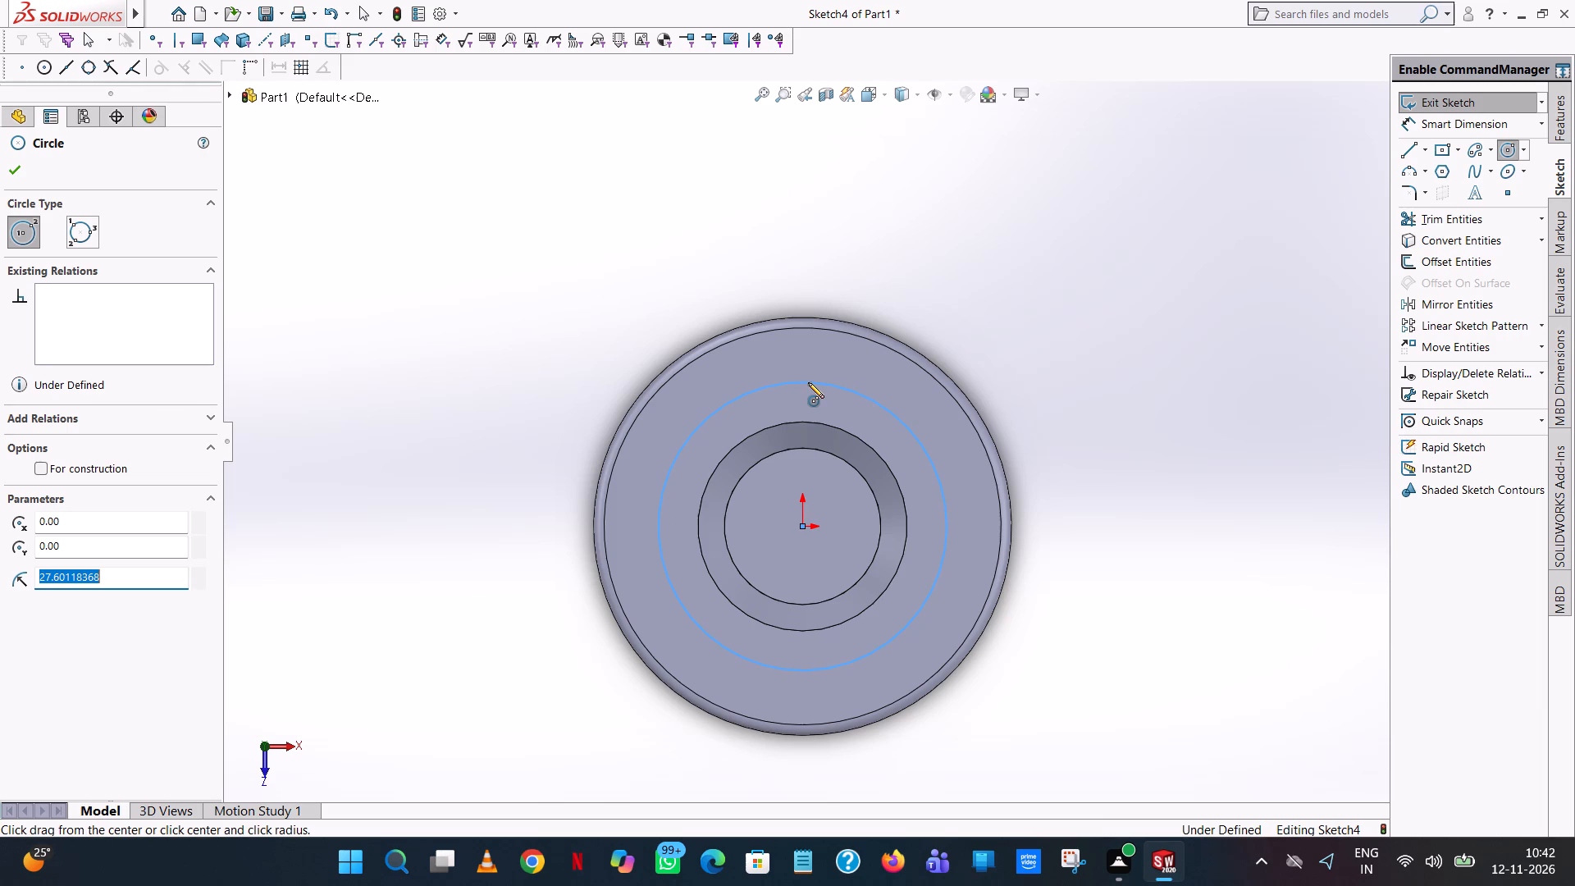
pyautogui.write('30')
pyautogui.press('Return')
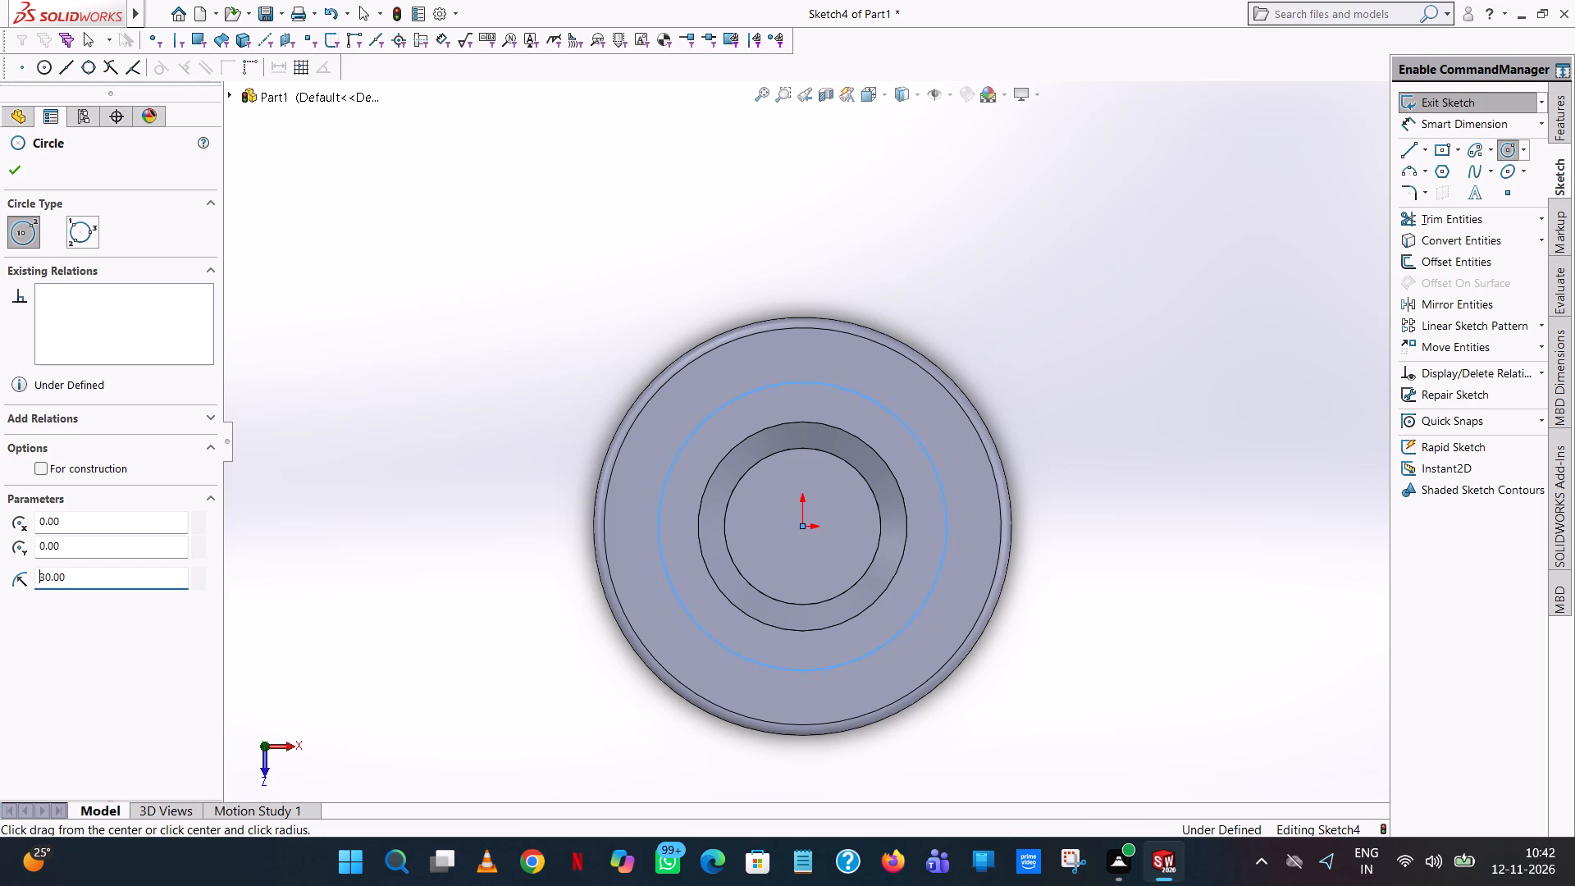
pyautogui.rightClick(807, 382)
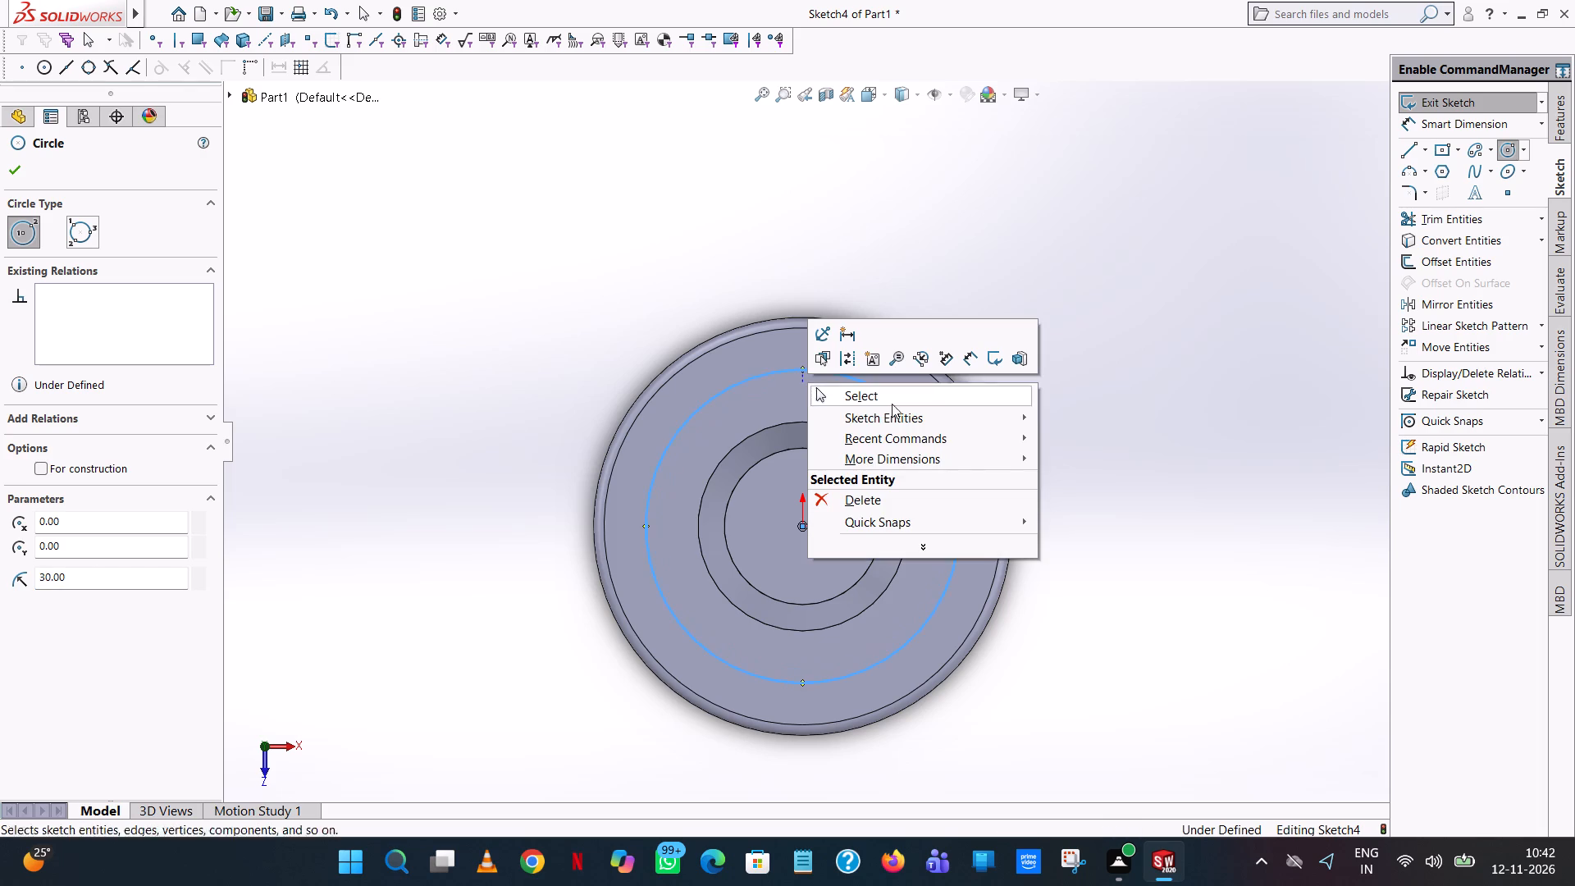
pyautogui.click(898, 403)
pyautogui.click(1045, 326)
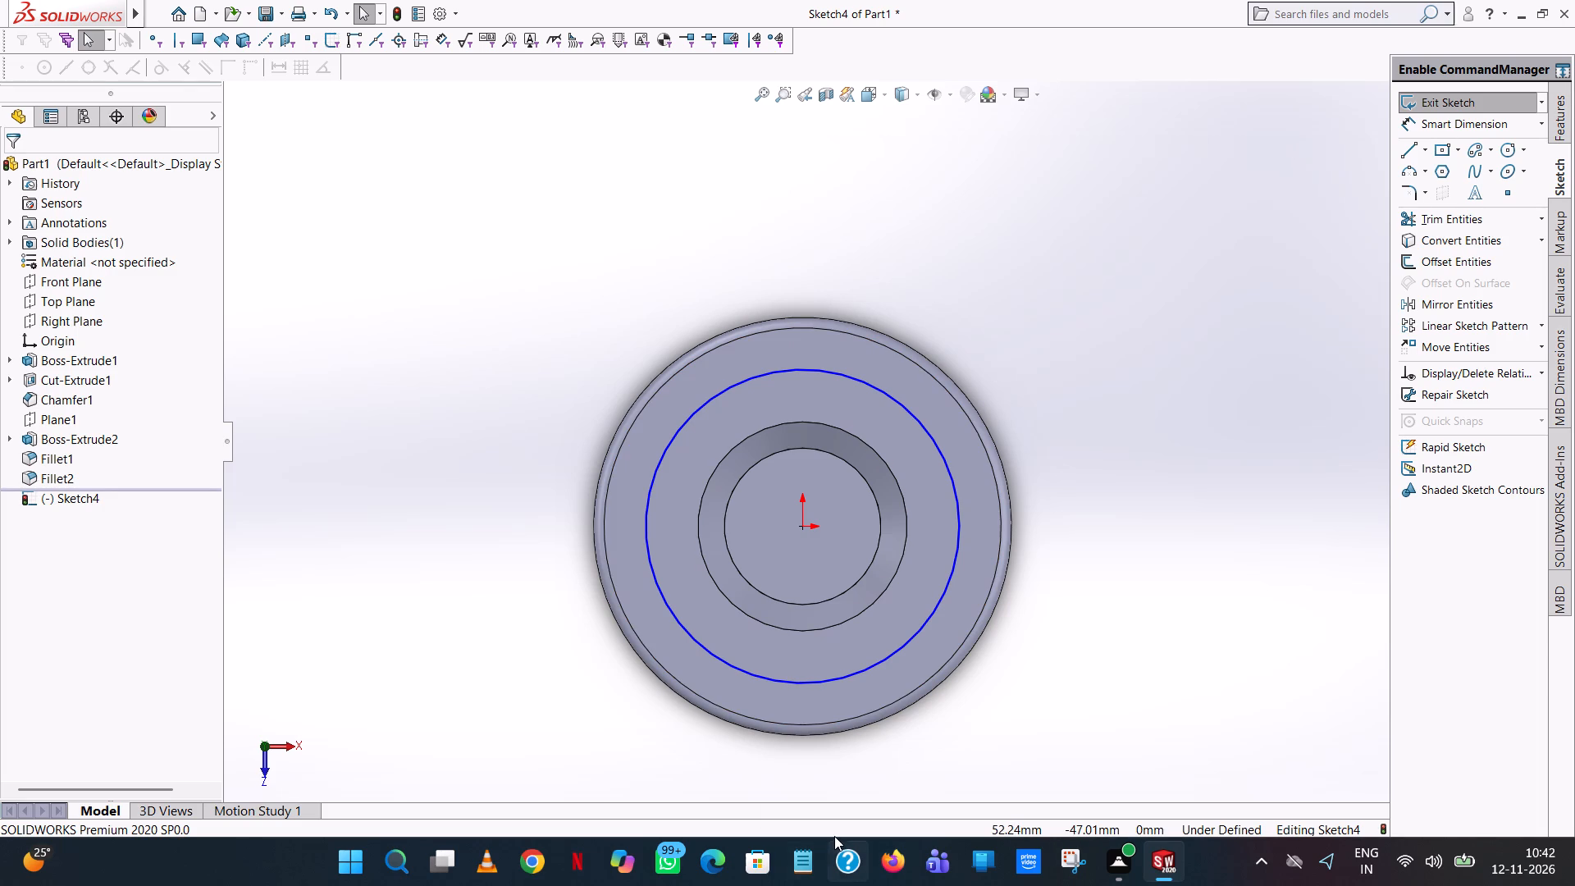
# Sketch a bolt-hole circle of 4 mm radius centred on the uppermost quadrant point of the 30 mm radius circle.
pyautogui.click(1511, 148)
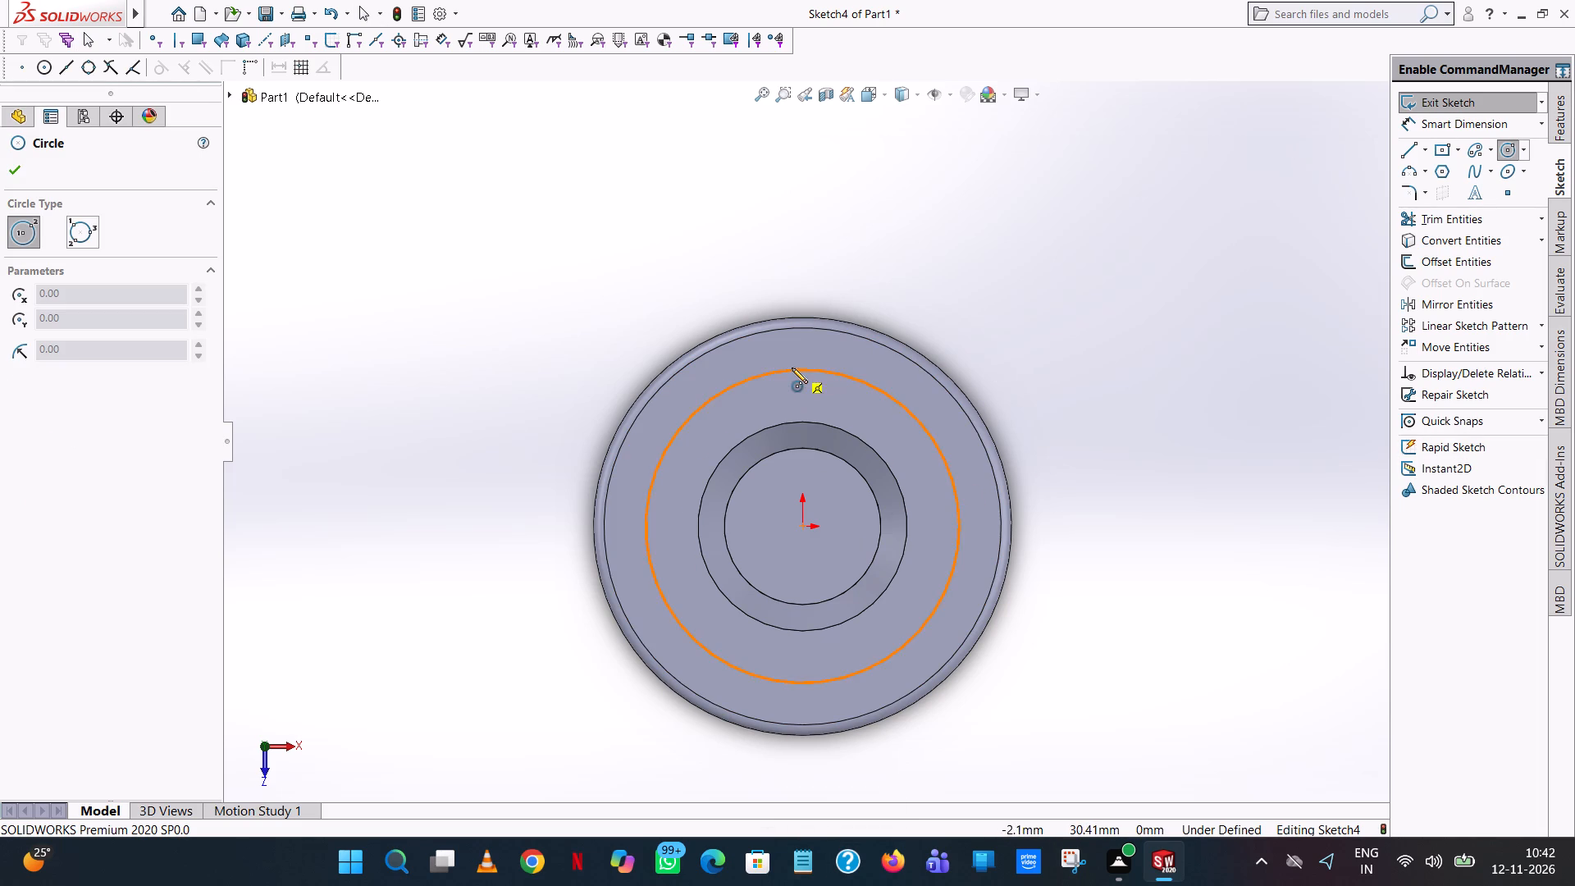
pyautogui.click(801, 370)
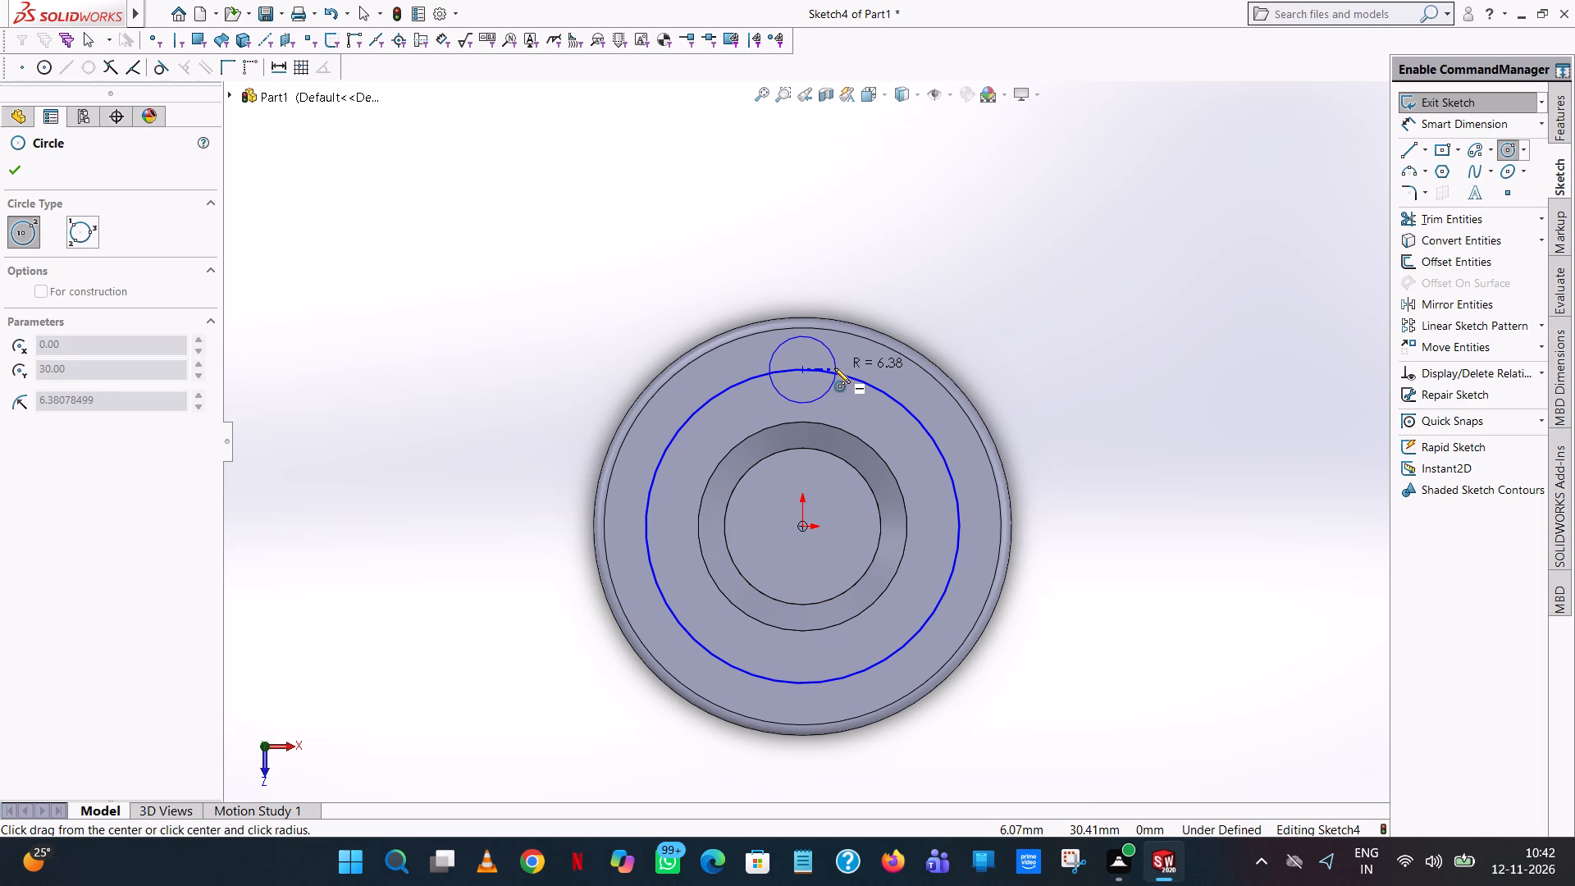
pyautogui.click(834, 368)
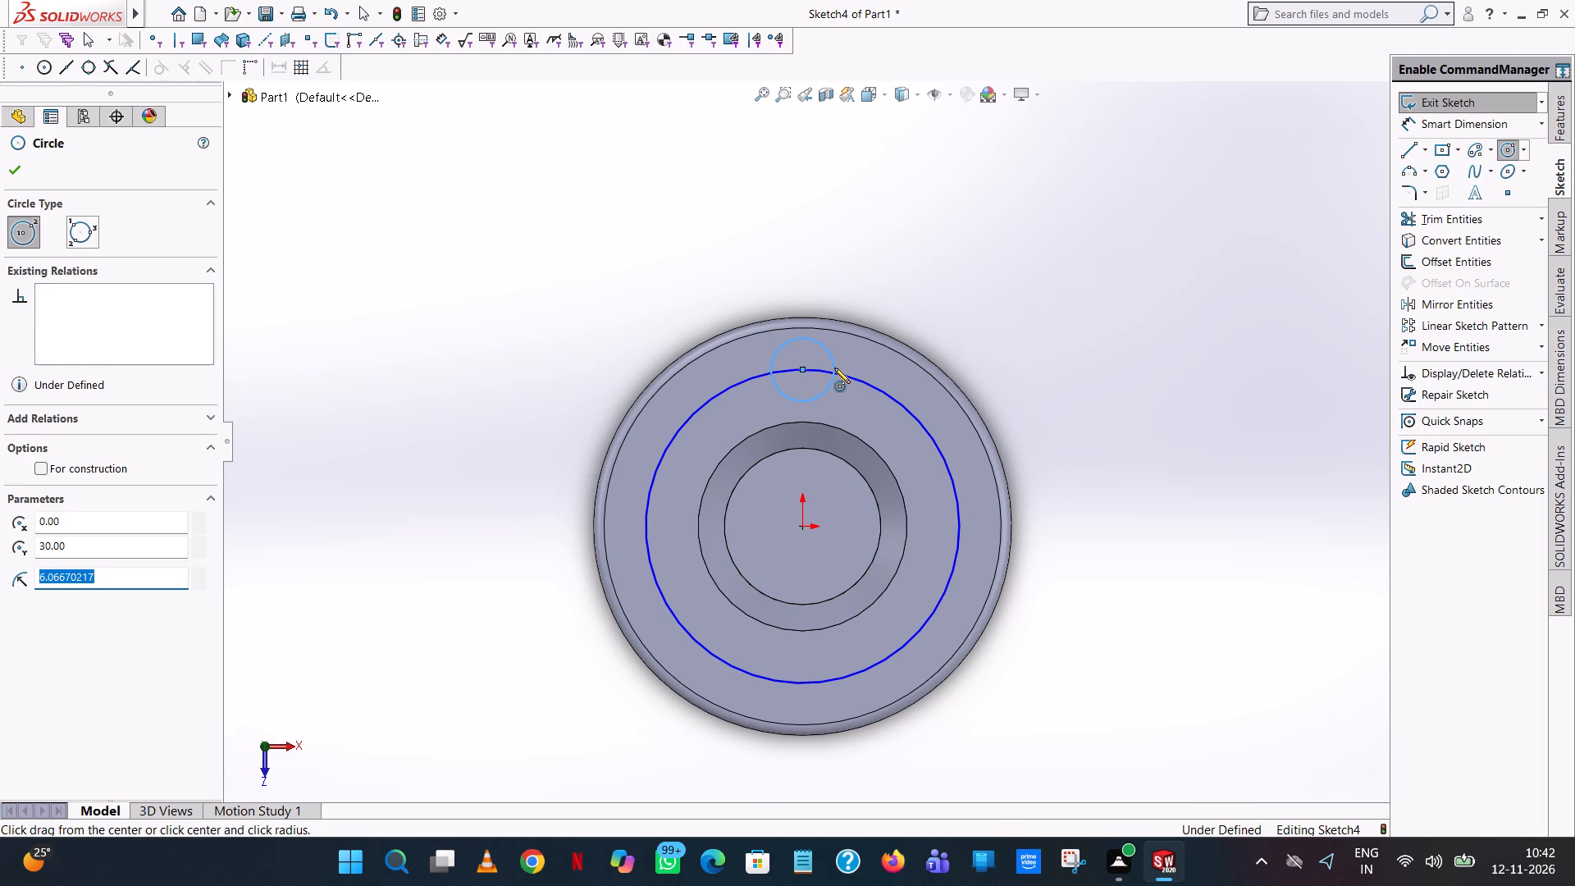
pyautogui.press('4')
pyautogui.press('Return')
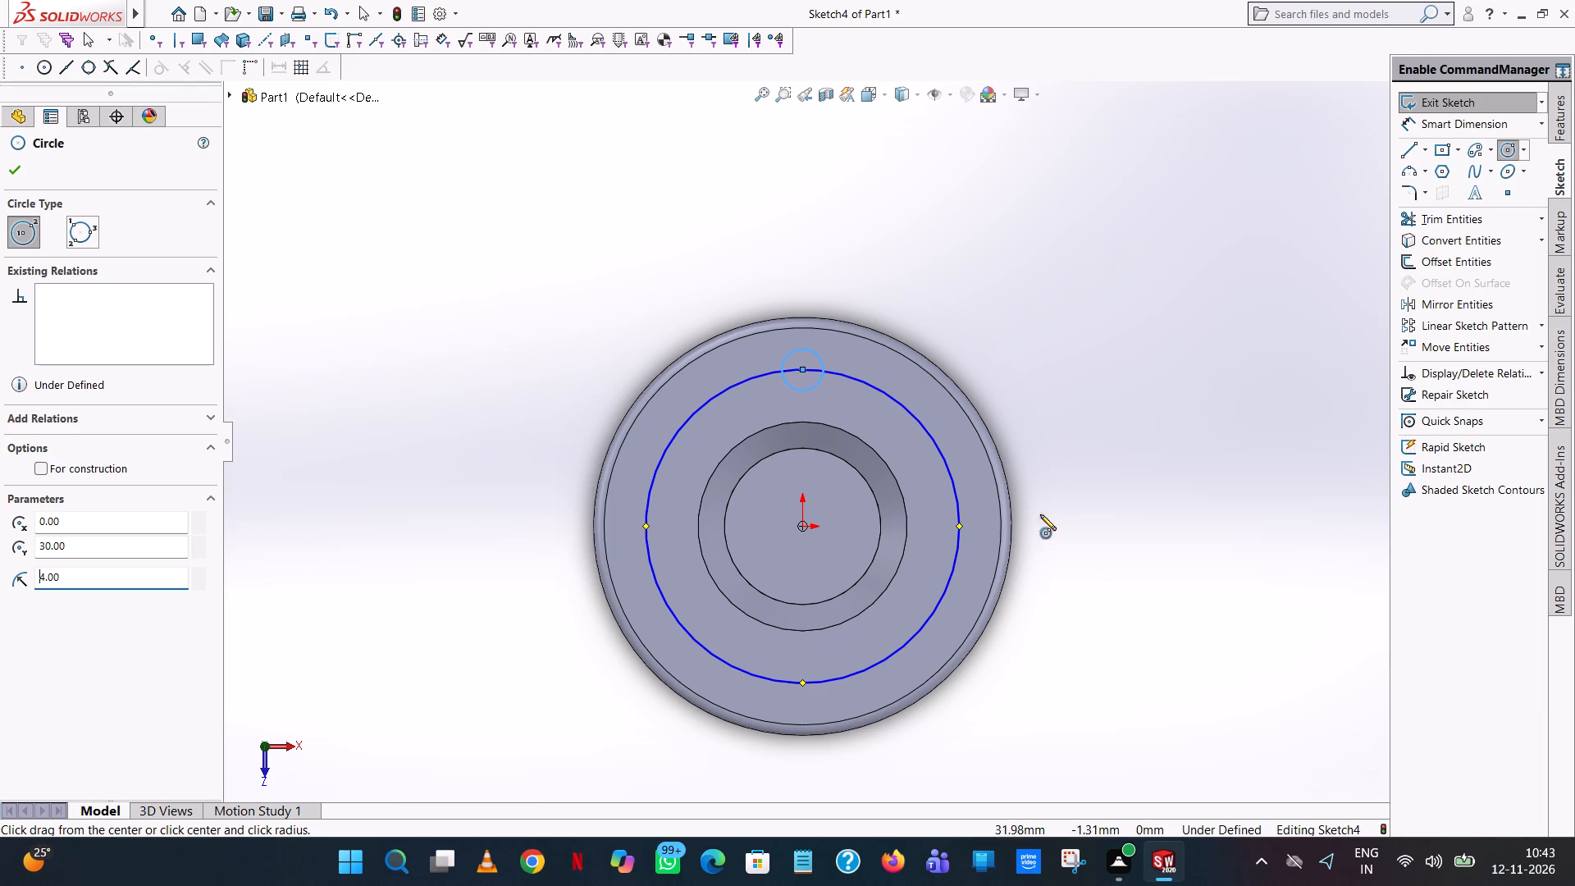
# Sketch three more bolt-hole circles of about 5 mm radius, centred on the remaining quadrant points of the 30 mm radius circle.
pyautogui.click(958, 527)
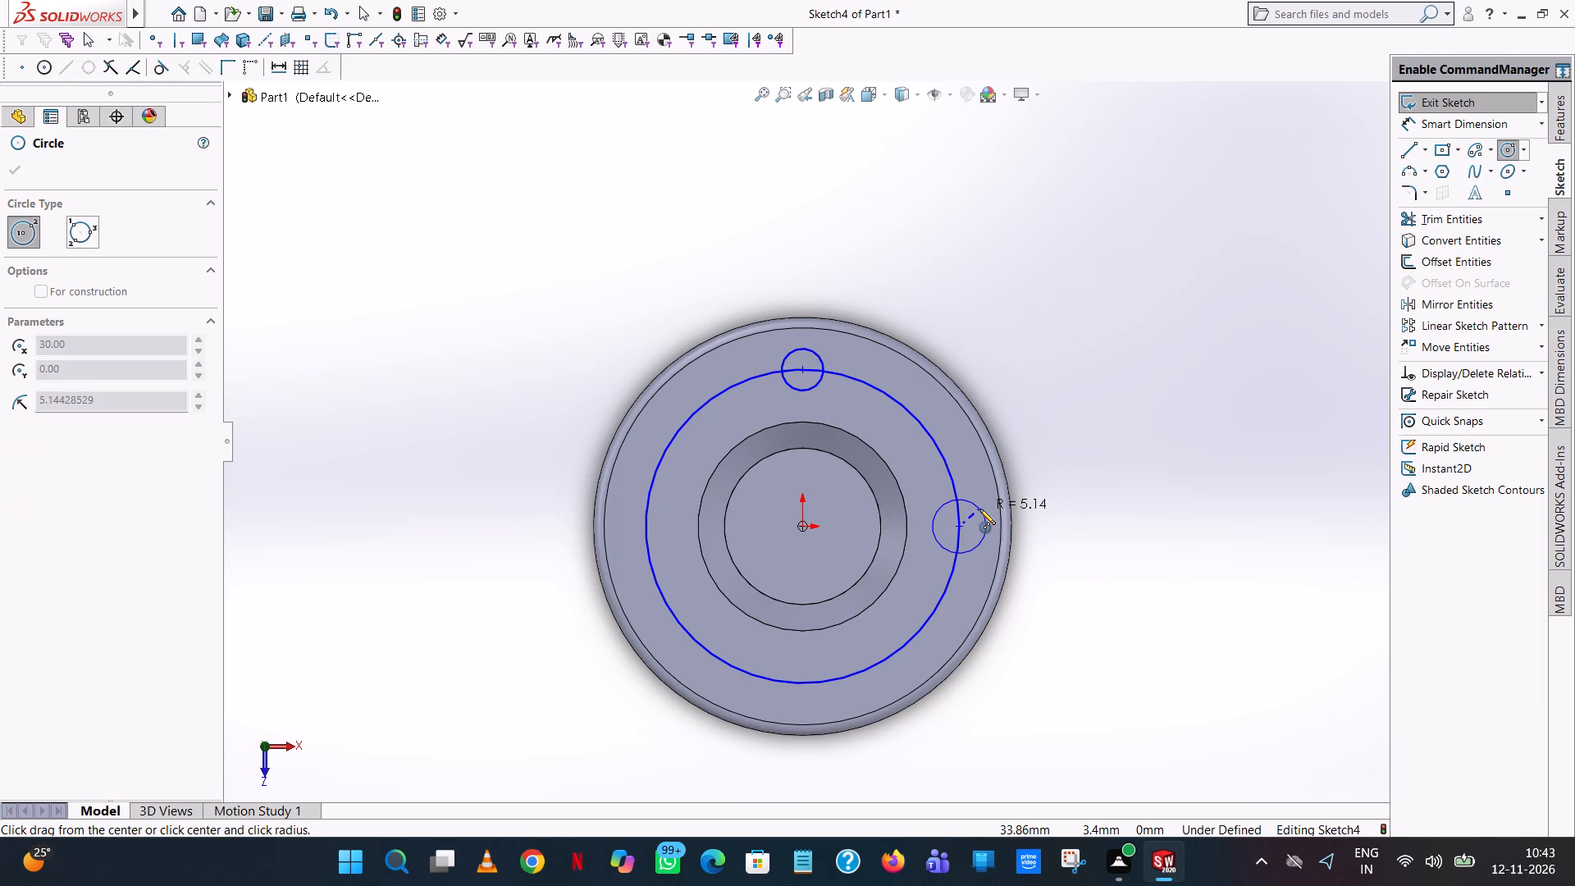
pyautogui.click(979, 509)
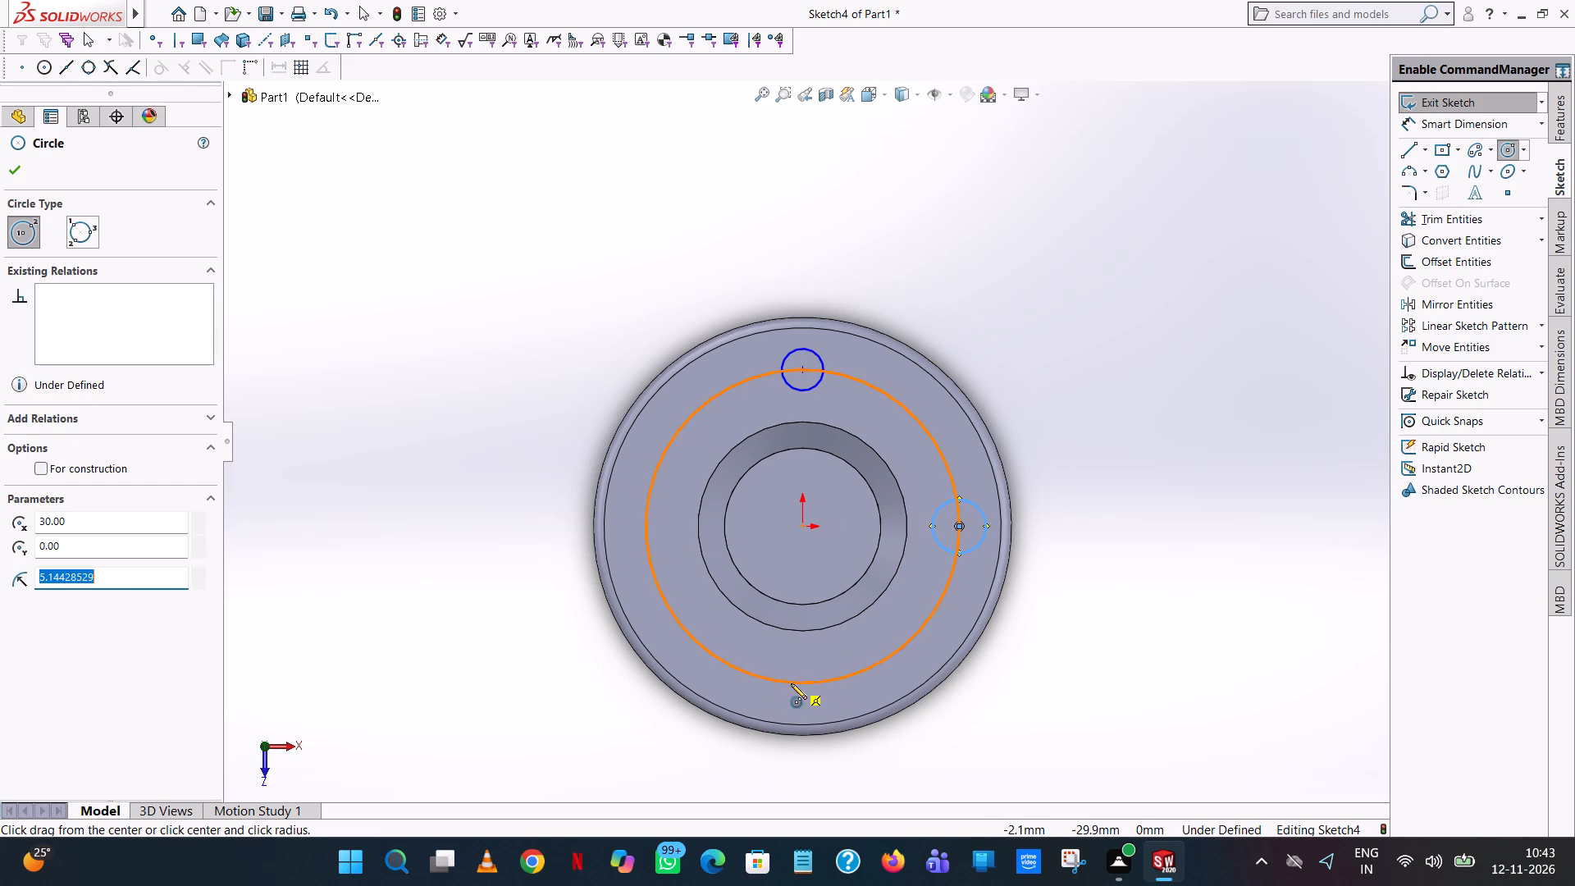
pyautogui.click(802, 684)
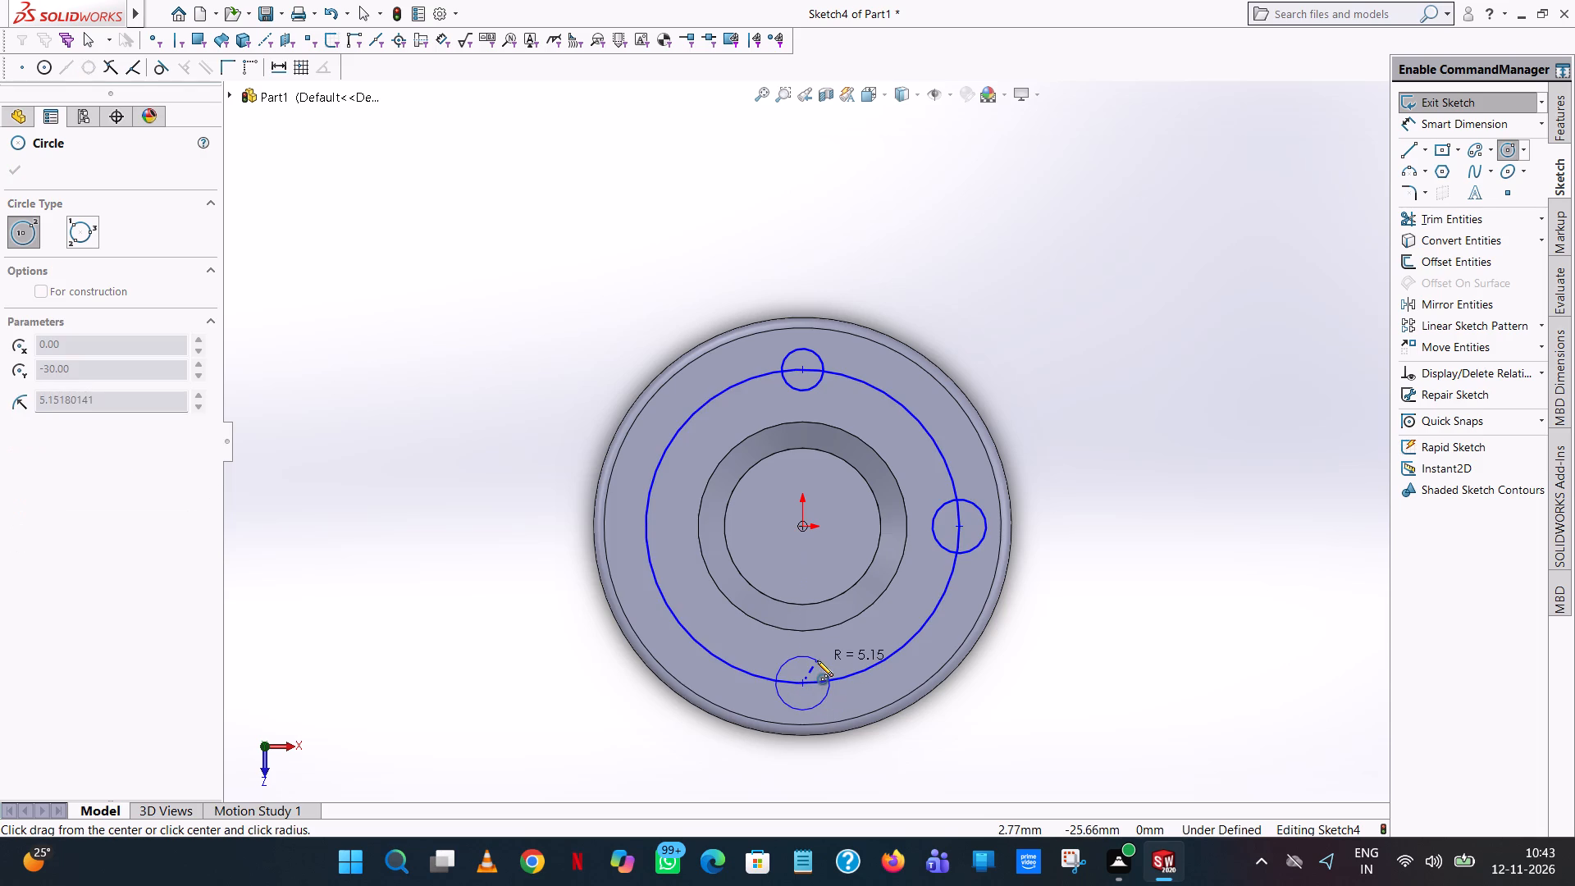
pyautogui.click(817, 660)
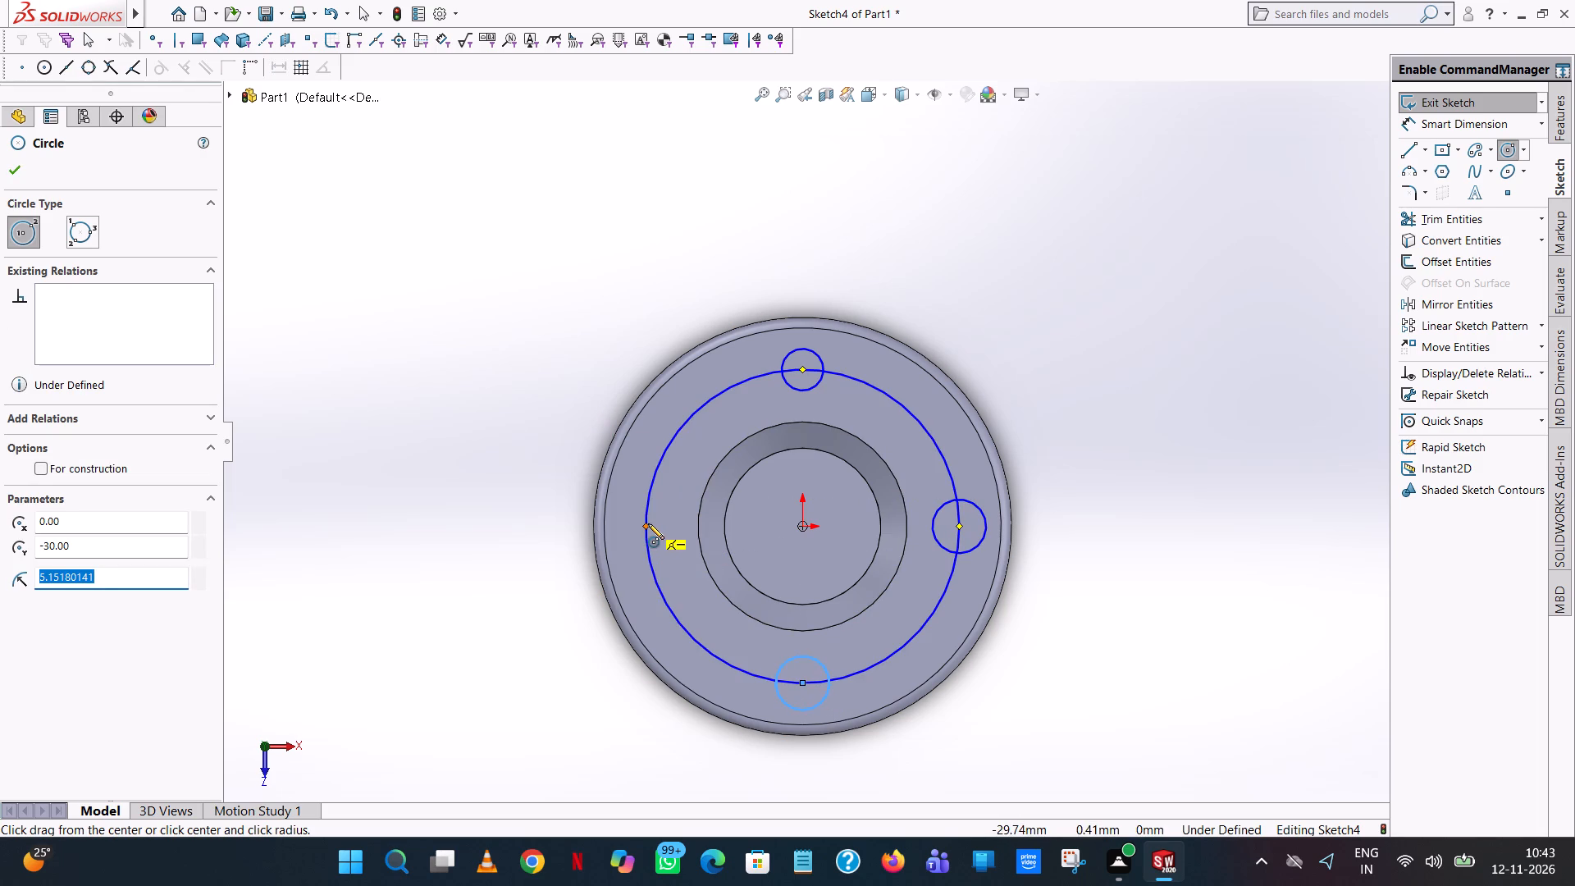
pyautogui.click(645, 527)
pyautogui.click(668, 513)
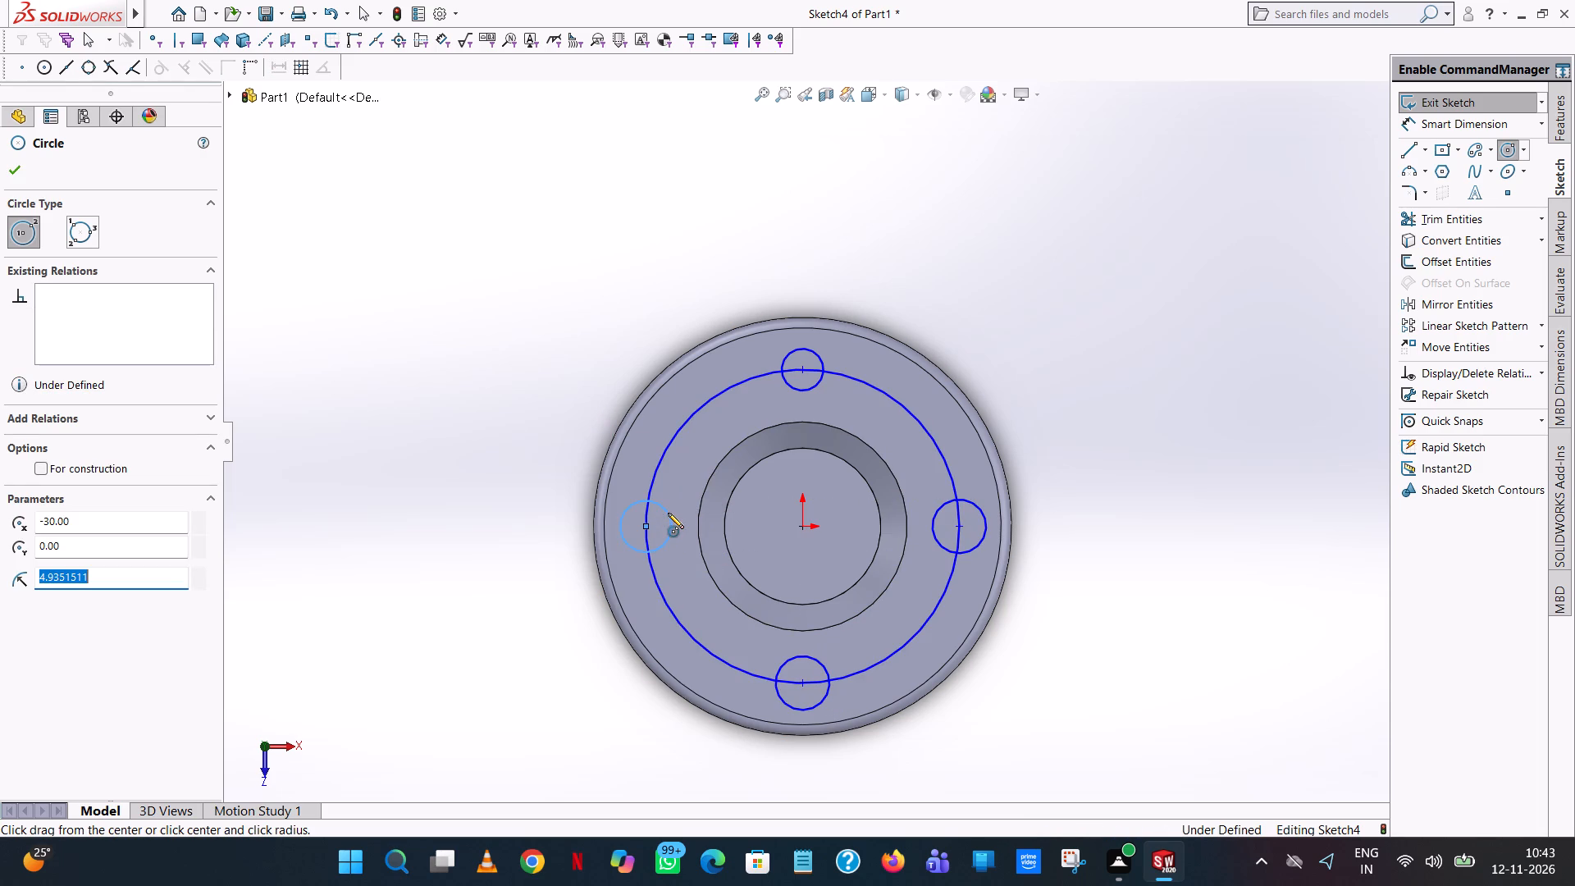
pyautogui.click(8, 174)
pyautogui.click(1085, 272)
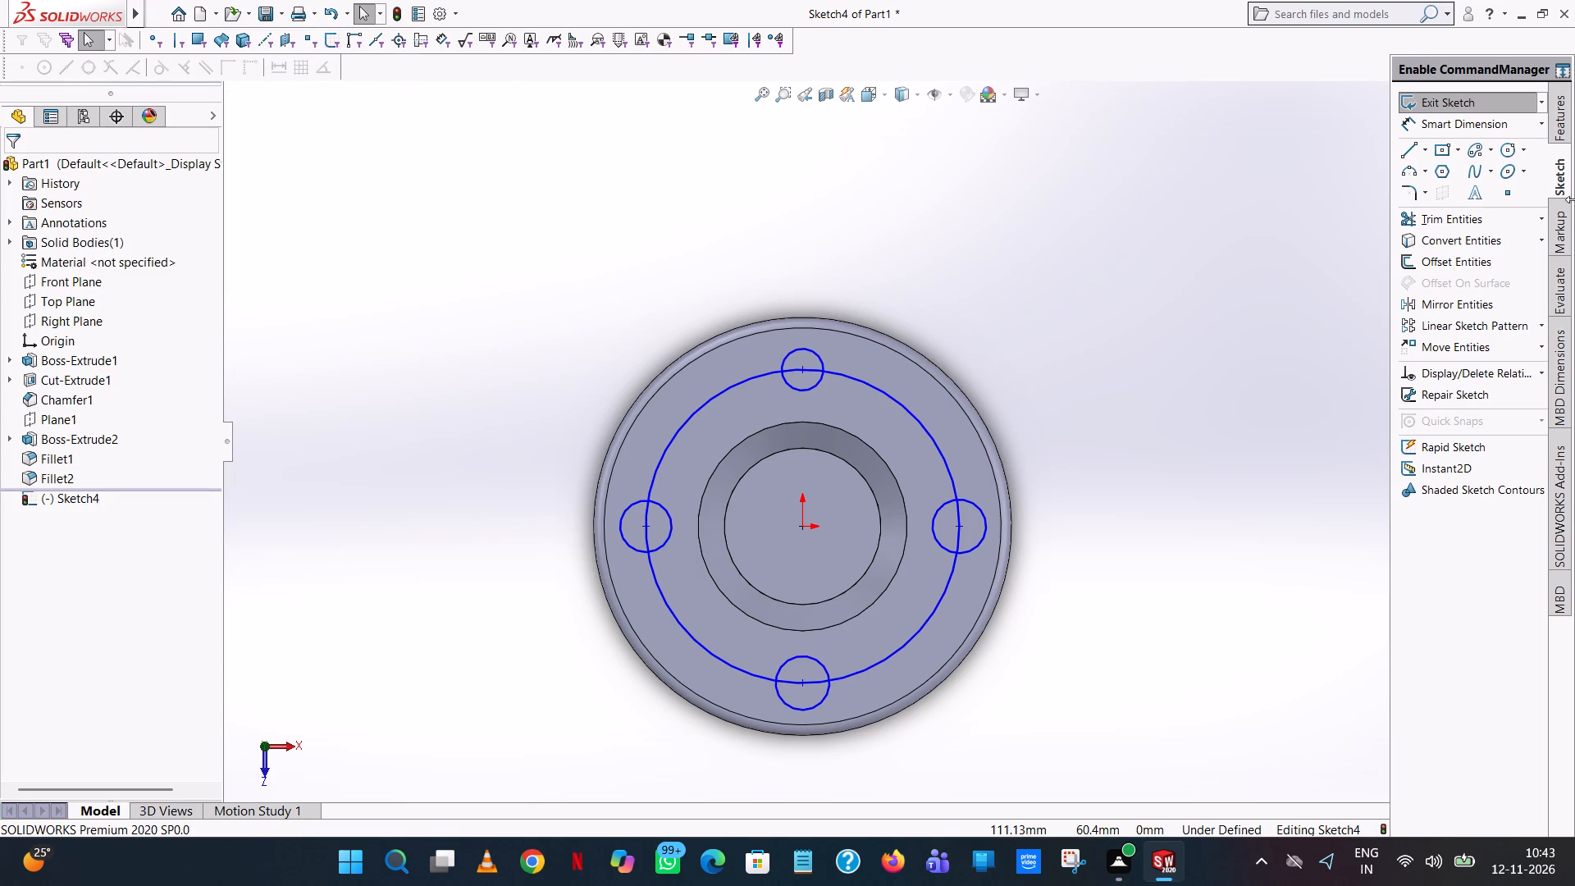
# Add a diameter dimension to the uppermost bolt-hole circle.
pyautogui.click(1501, 126)
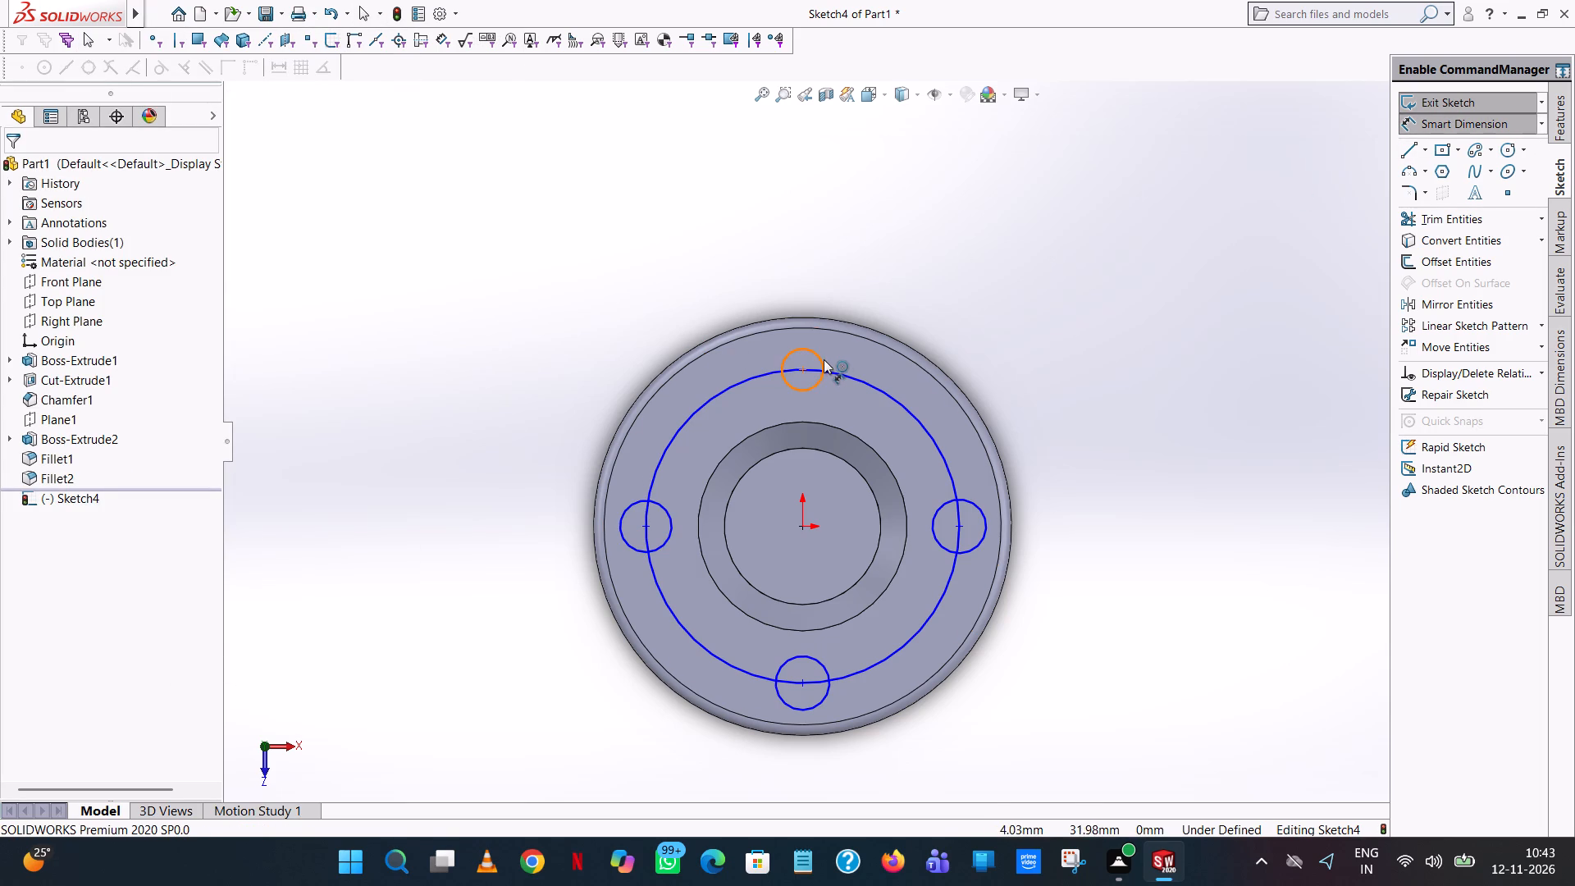
pyautogui.click(824, 359)
pyautogui.click(1048, 227)
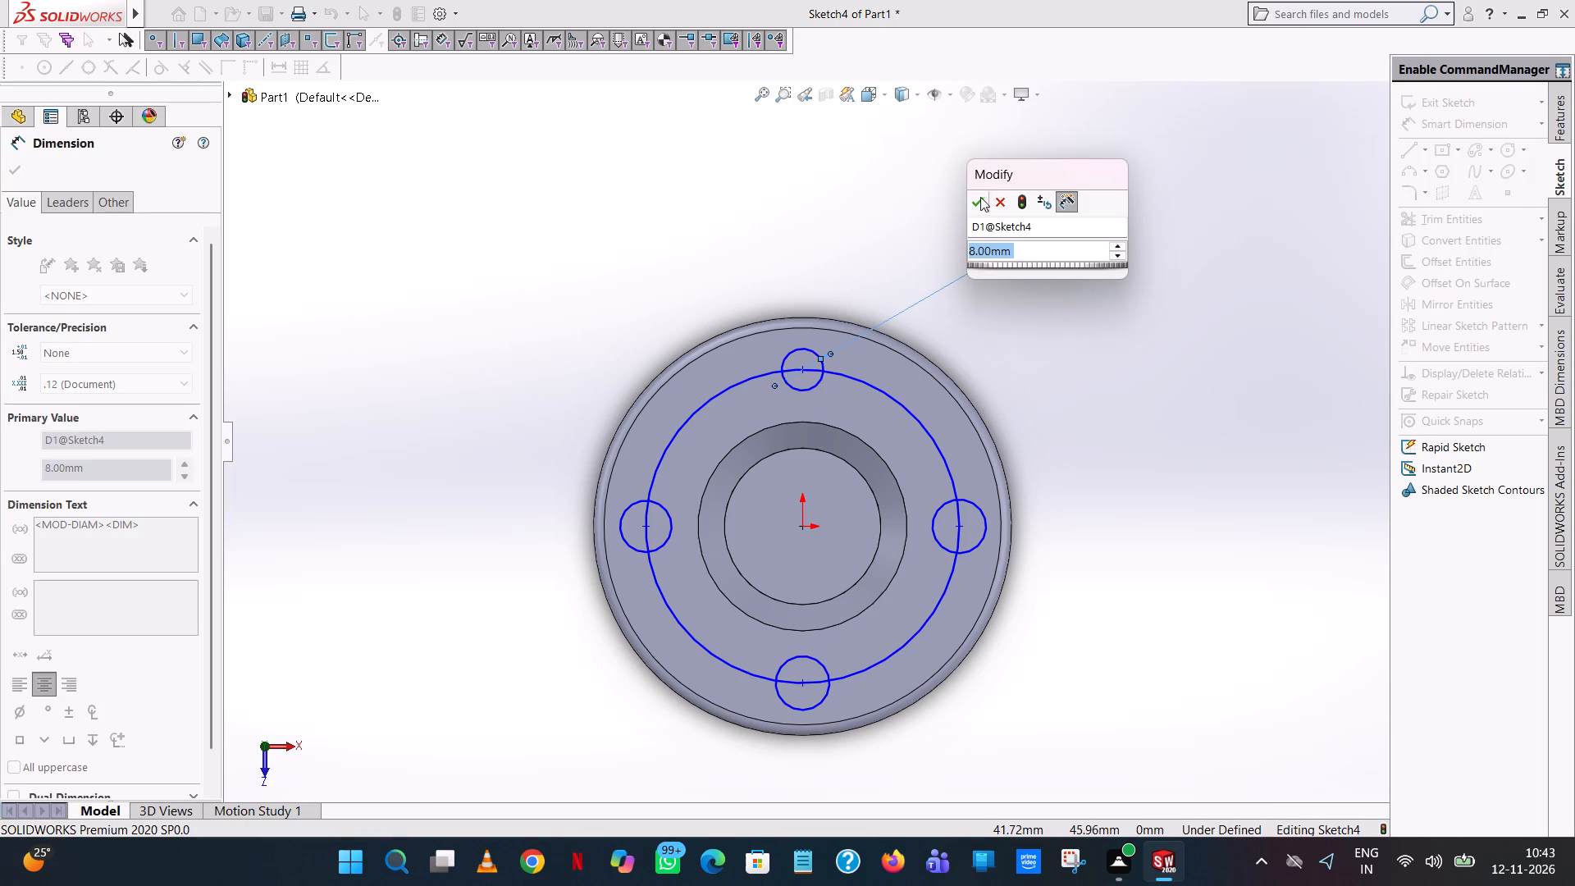
pyautogui.click(979, 199)
pyautogui.click(446, 310)
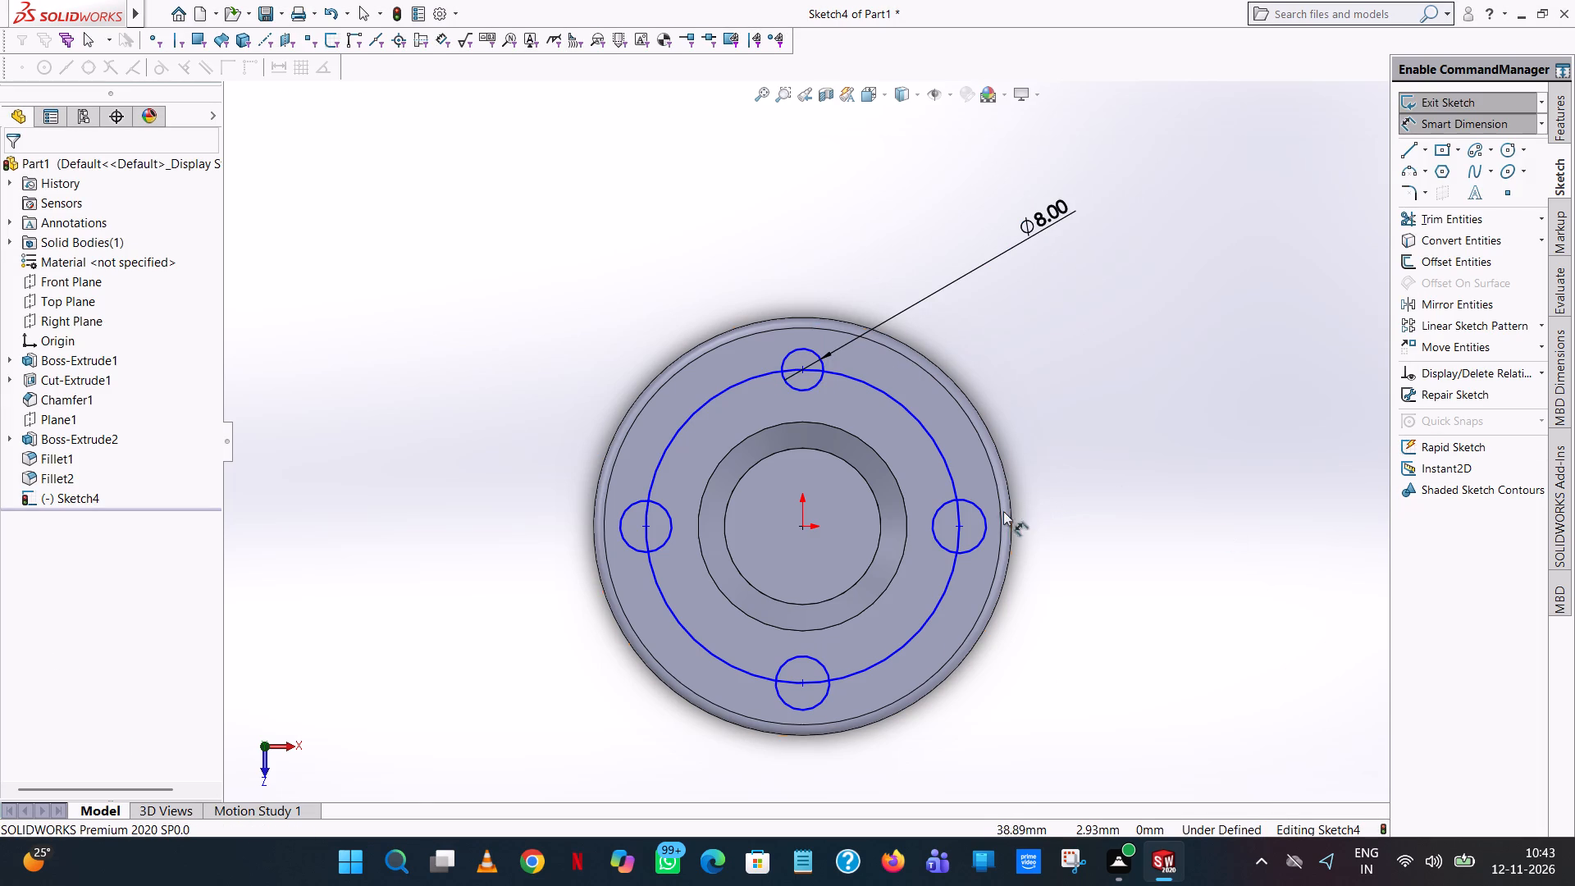
# Dimension the bolt-hole circle on the positive X side with a diameter of 8 mm.
pyautogui.click(984, 511)
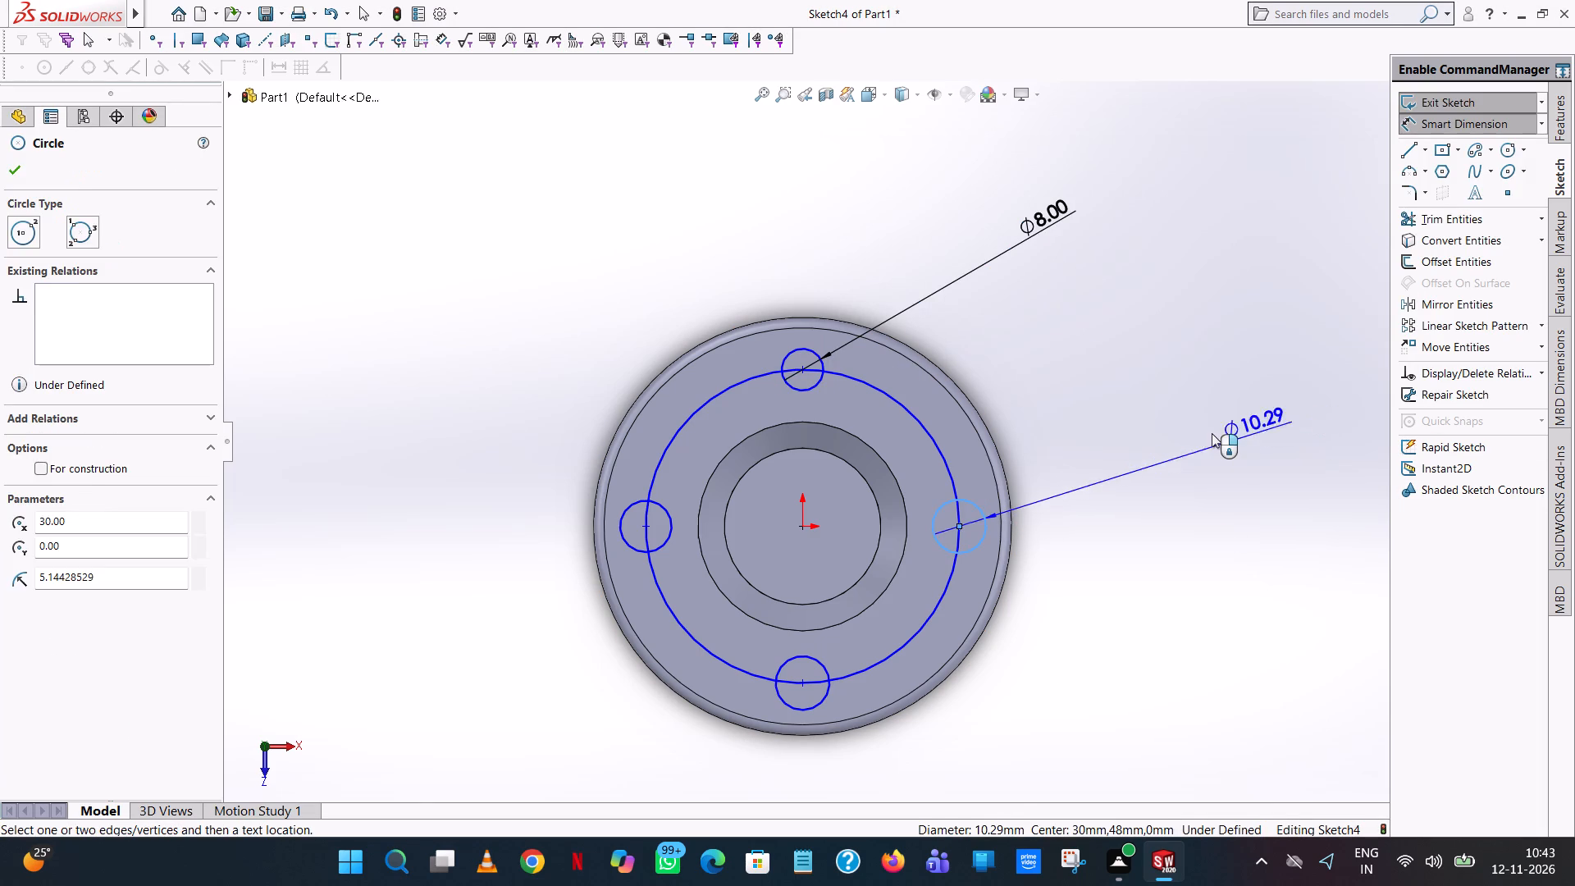
pyautogui.click(1203, 432)
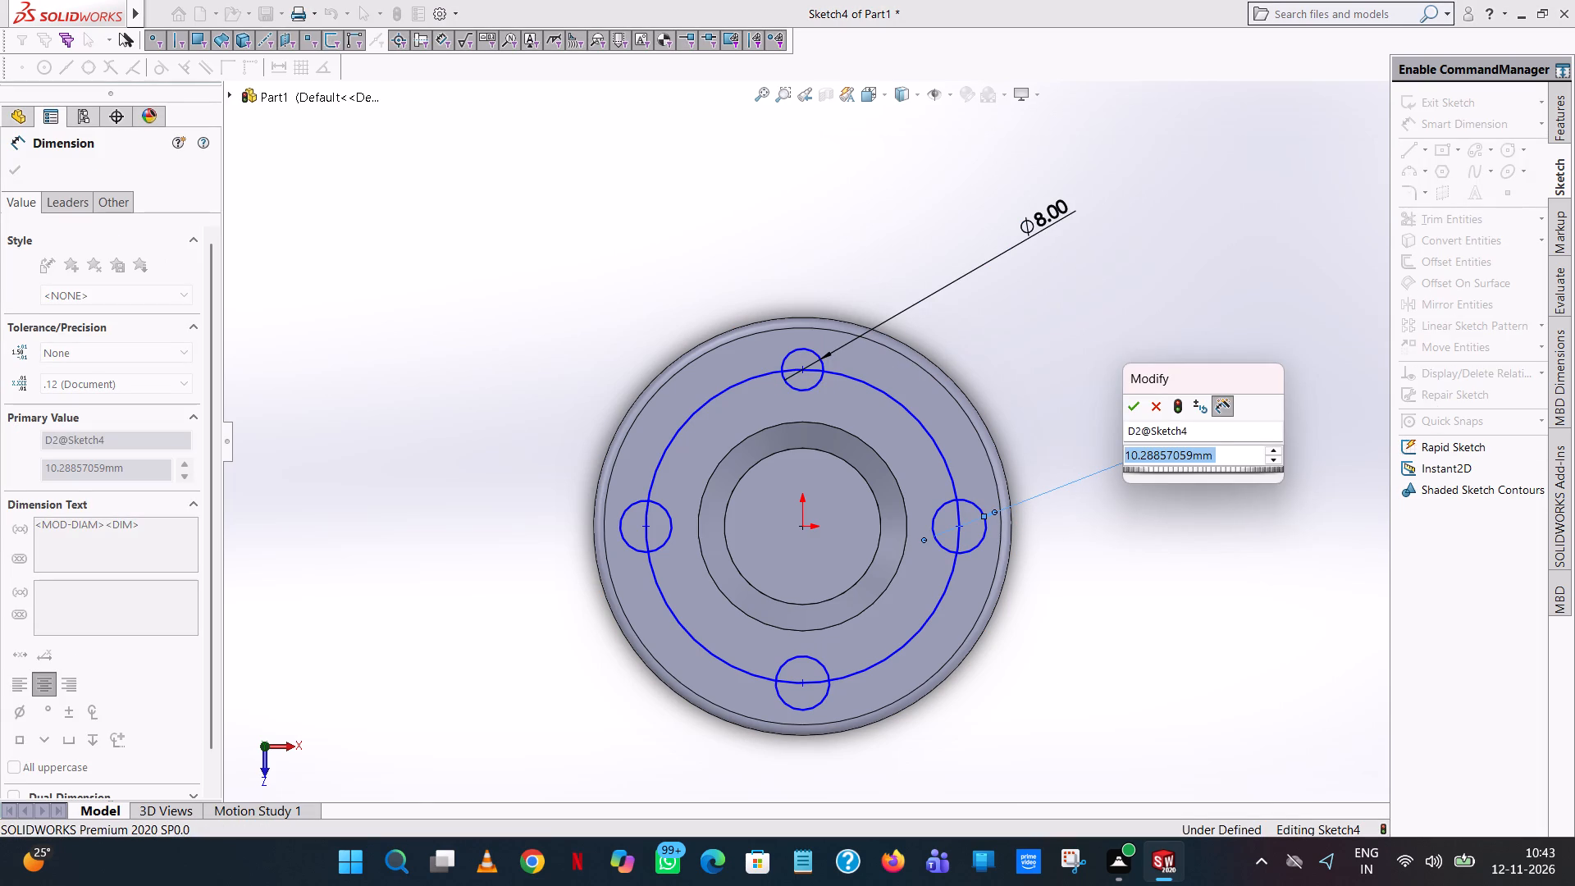
pyautogui.press('8')
pyautogui.press('Return')
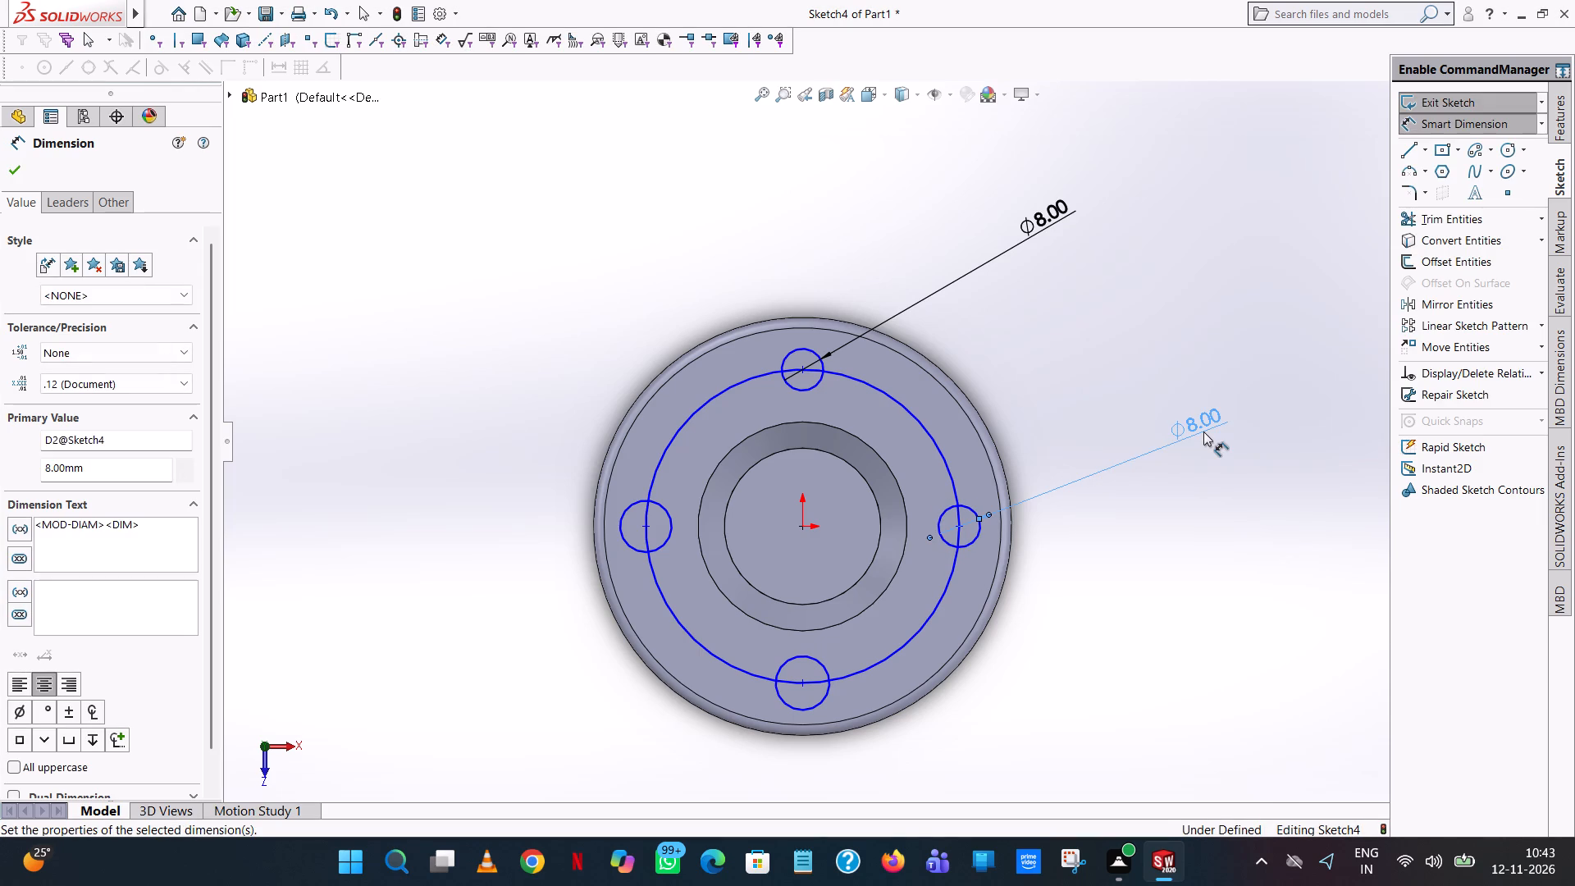
pyautogui.click(1074, 525)
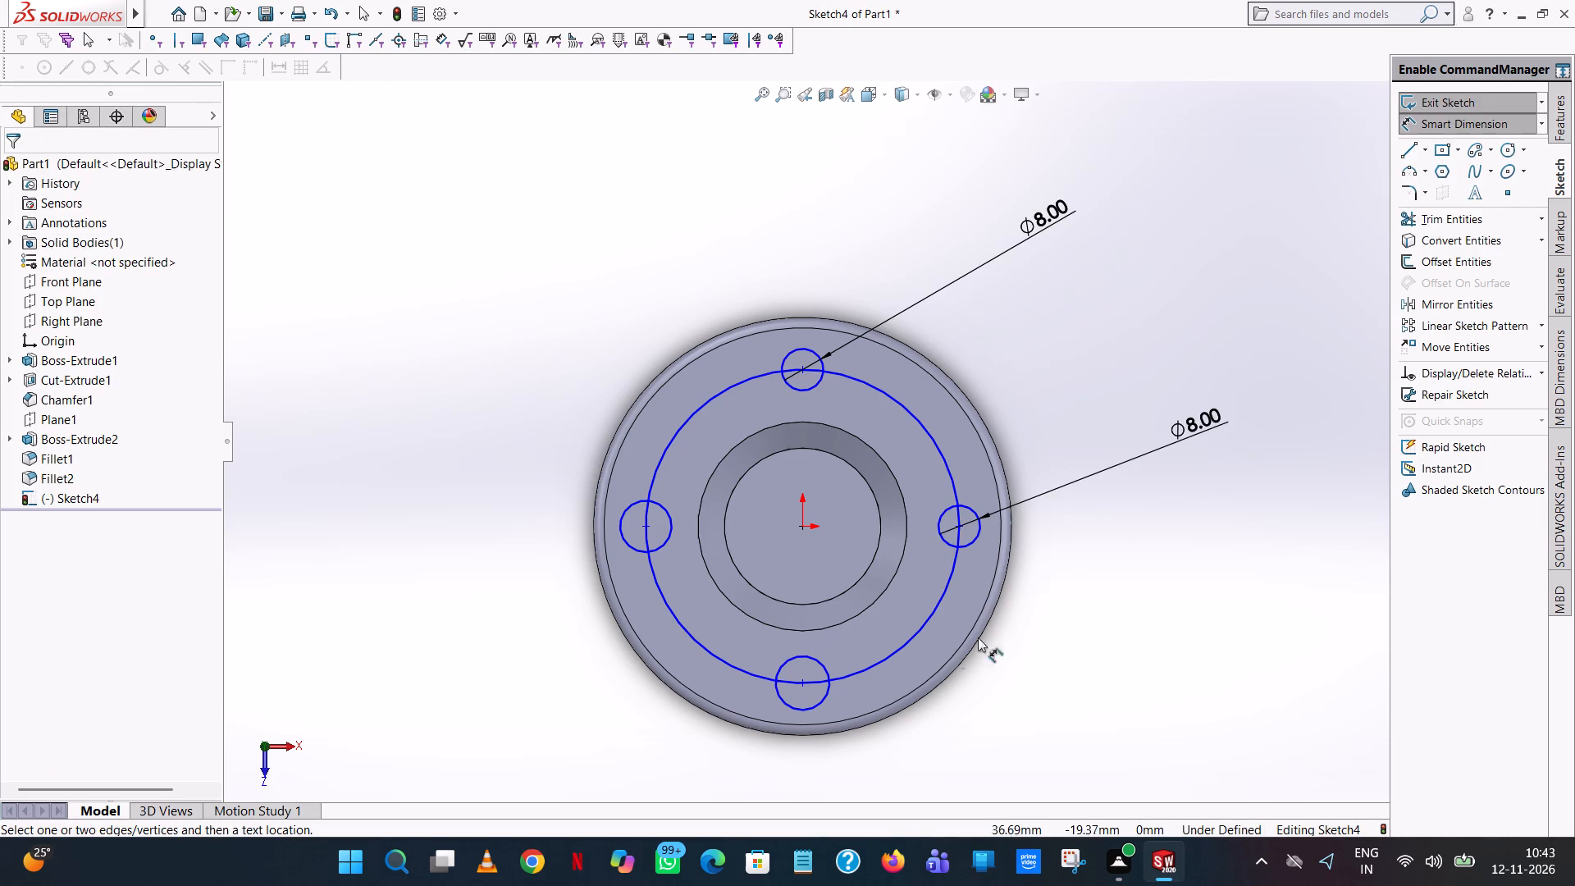
# Dimension the lowermost bolt-hole circle with a diameter of 8 mm.
pyautogui.click(808, 709)
pyautogui.click(1236, 729)
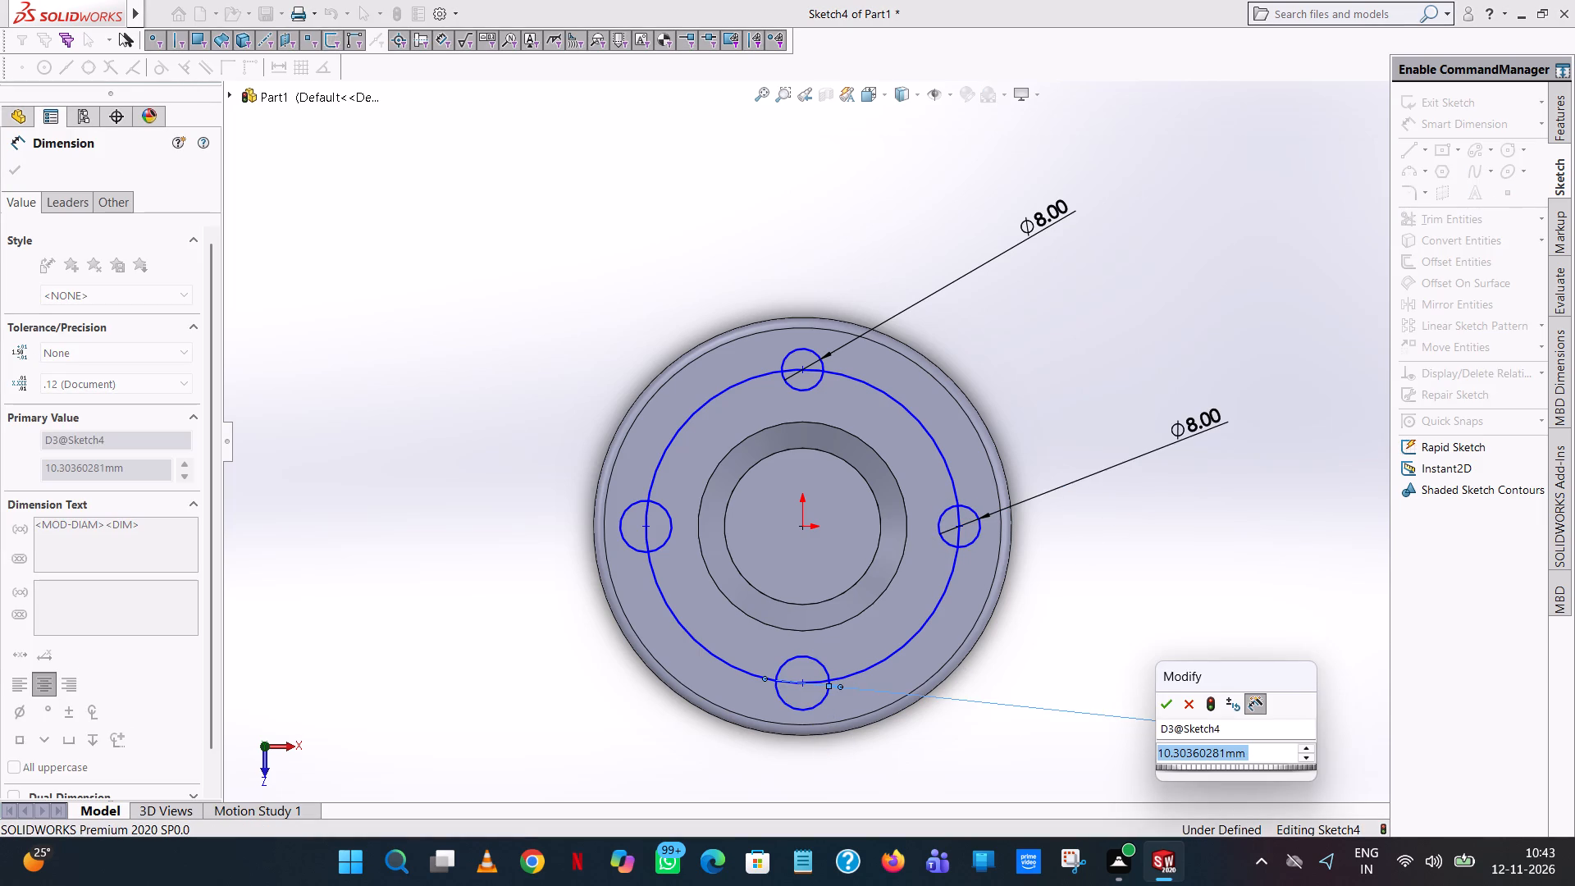
pyautogui.press('8')
pyautogui.press('Return')
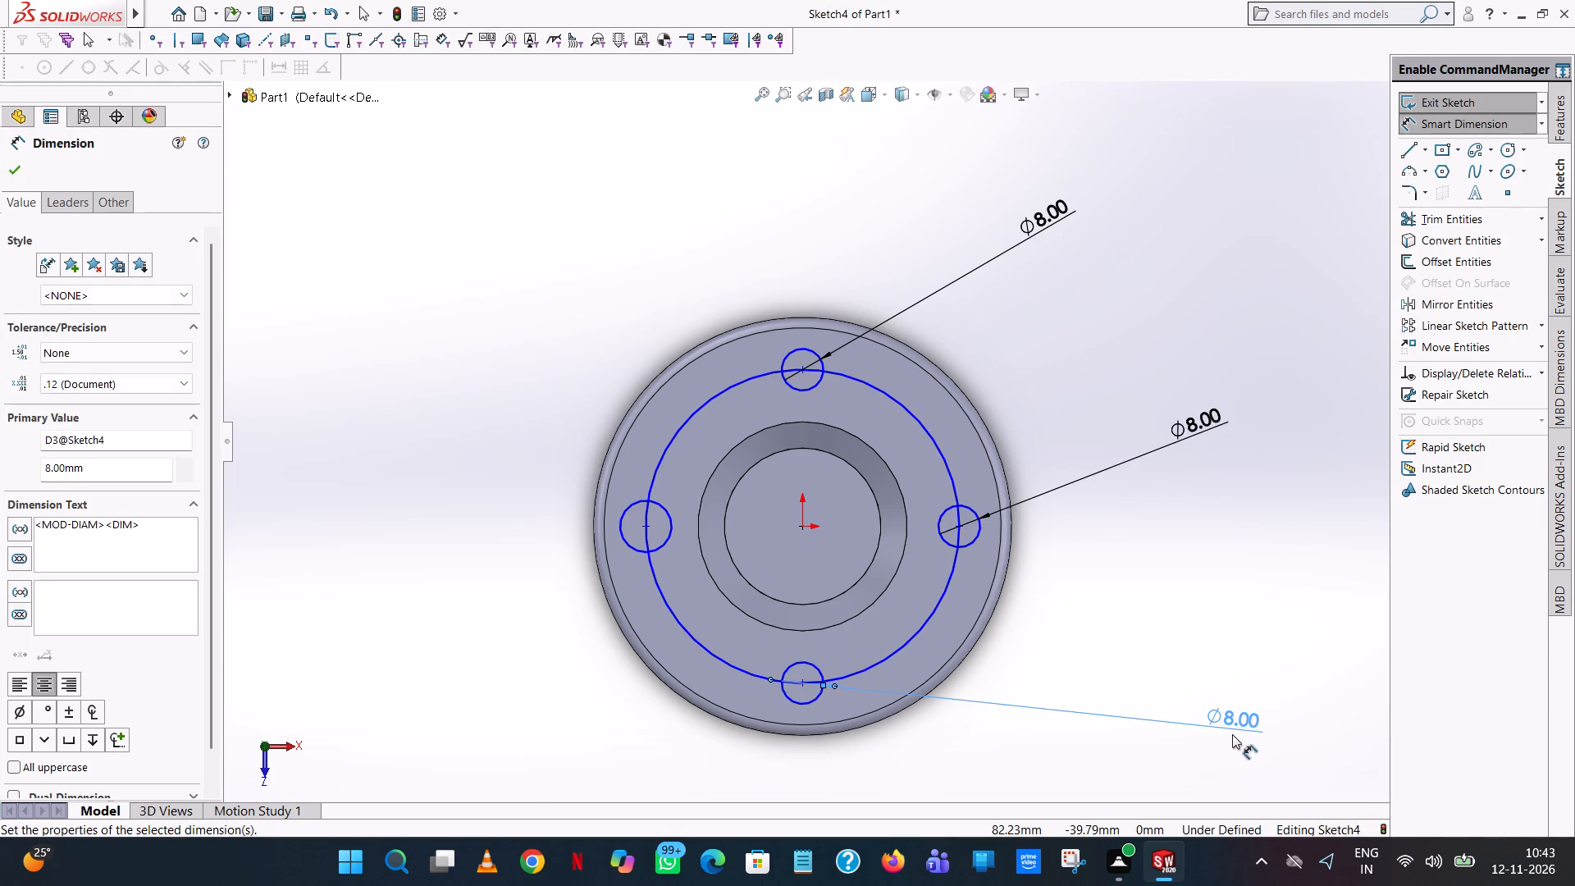
pyautogui.click(587, 255)
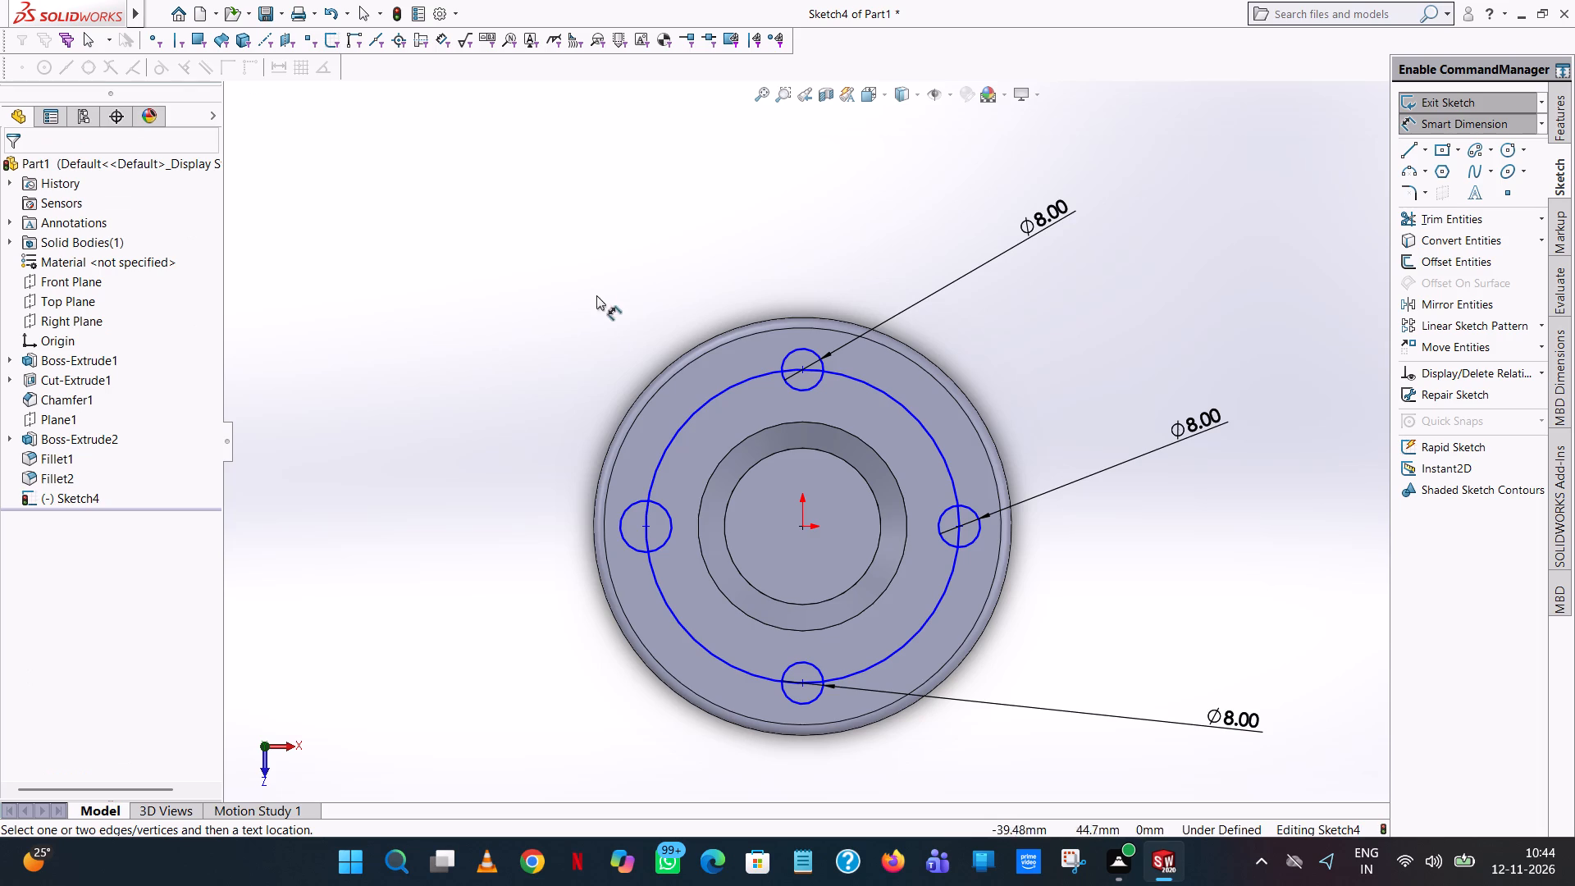
# Dimension the bolt-hole circle on the negative X side with a diameter of 8 mm.
pyautogui.click(620, 517)
pyautogui.click(478, 468)
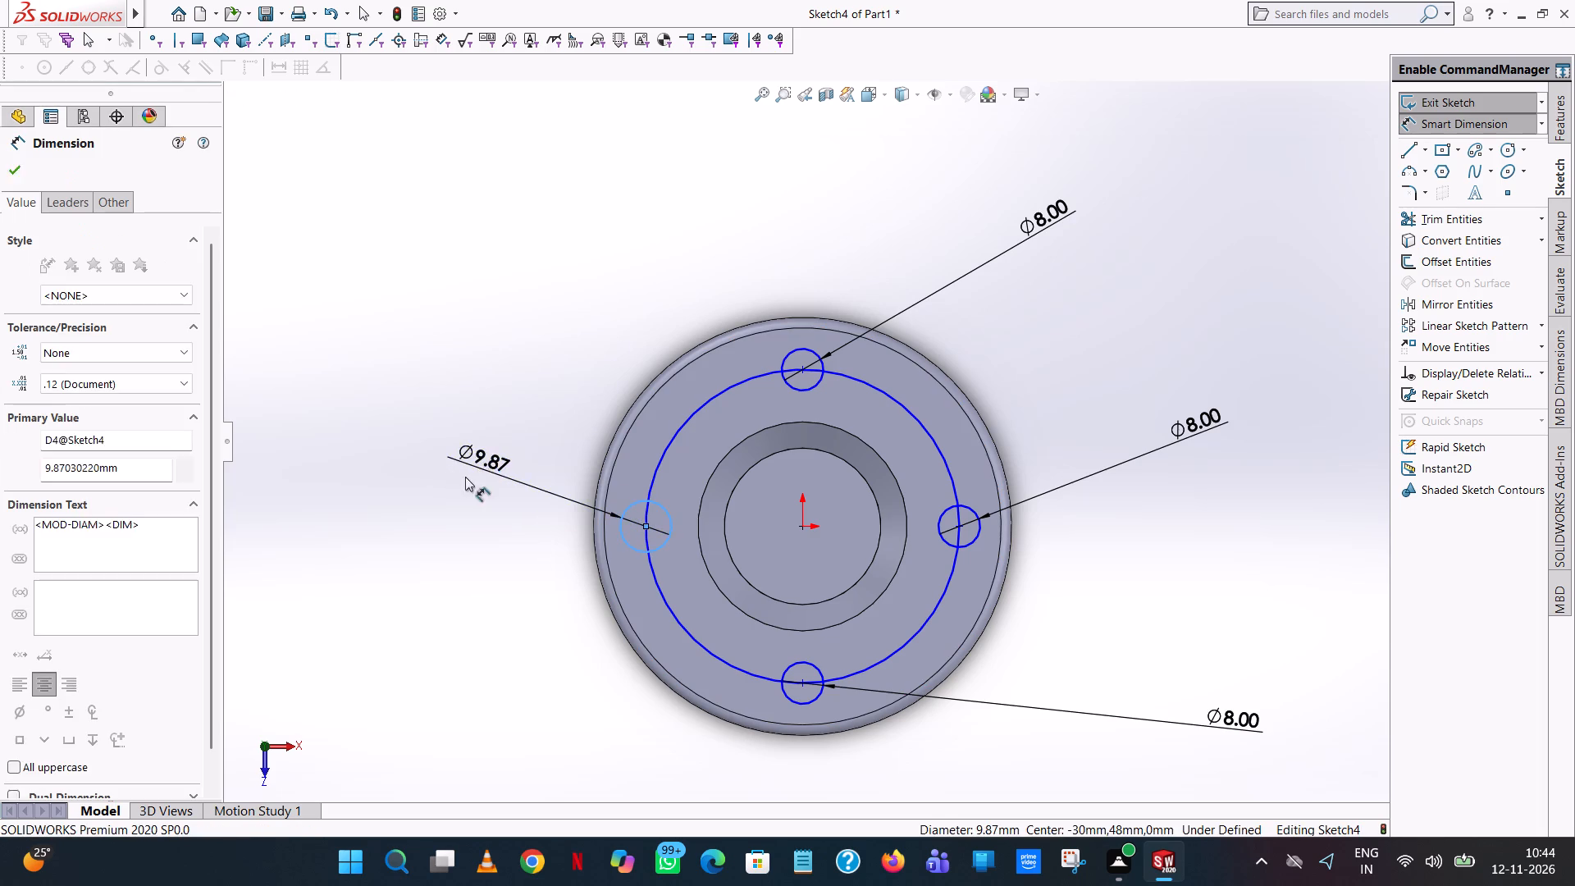
pyautogui.press('8')
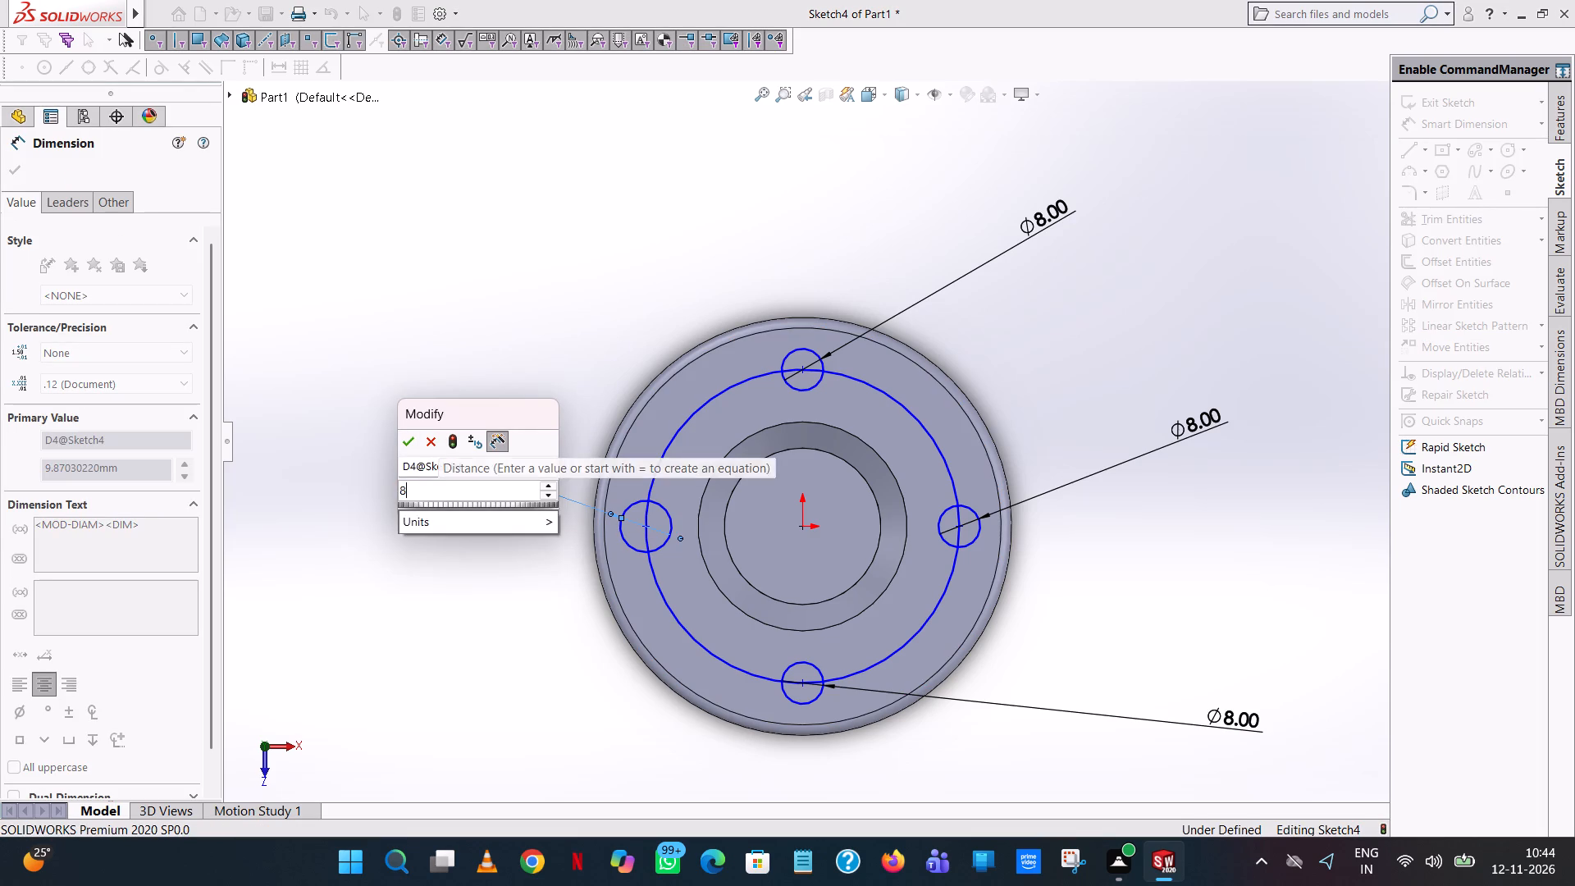
pyautogui.press('Return')
pyautogui.click(765, 182)
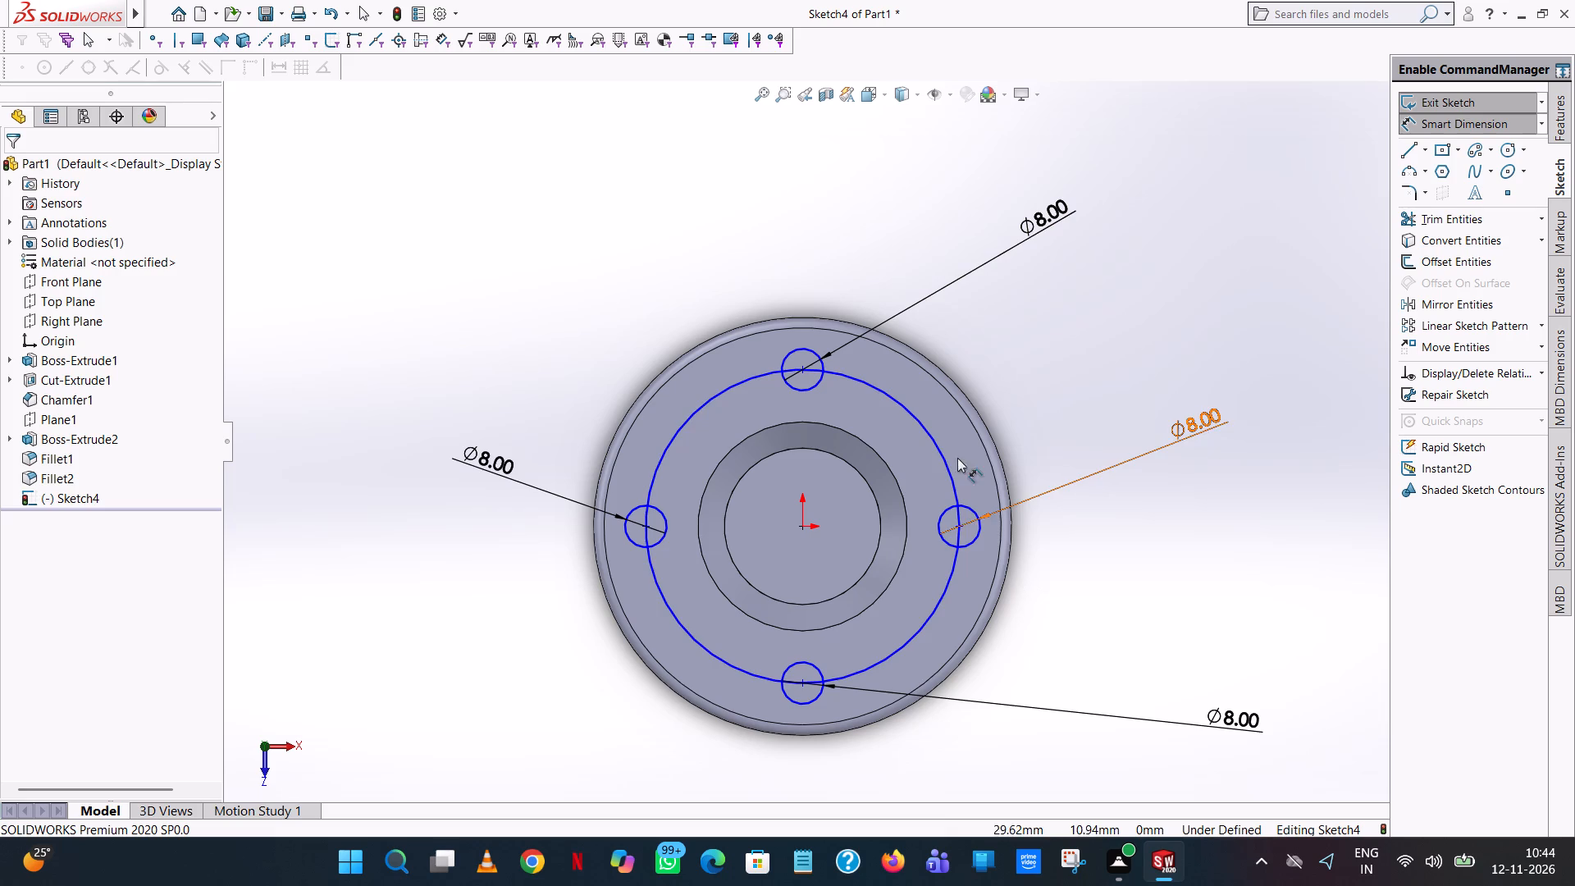
# Add a diameter dimension to the large circle passing through the four bolt-hole centres and leave Smart Dimension.
pyautogui.click(938, 451)
pyautogui.click(1108, 325)
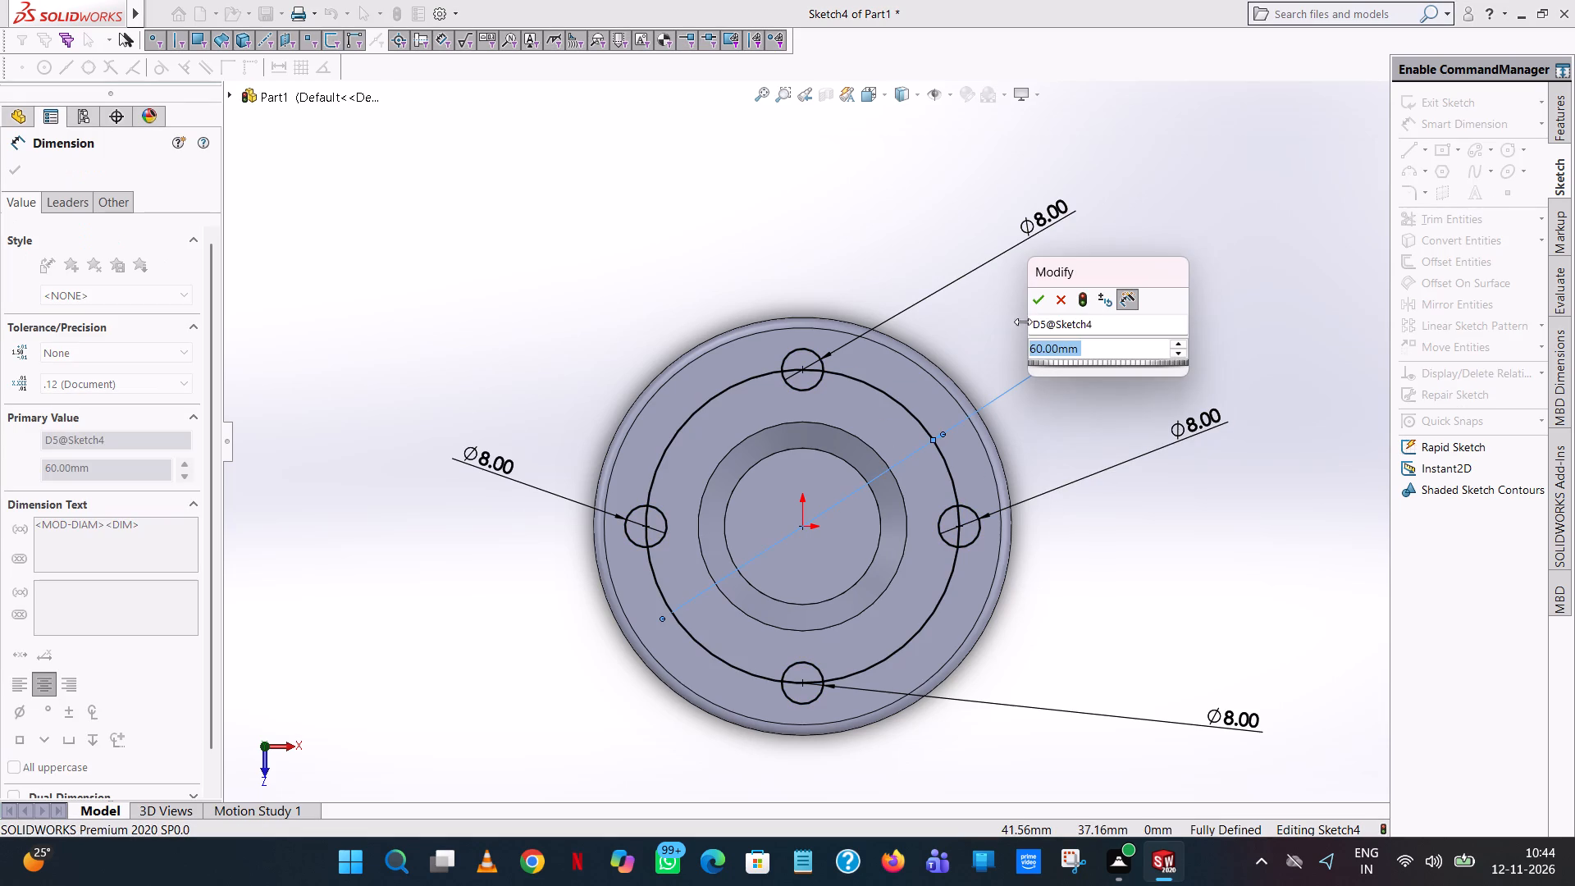
pyautogui.click(1034, 305)
pyautogui.click(1240, 214)
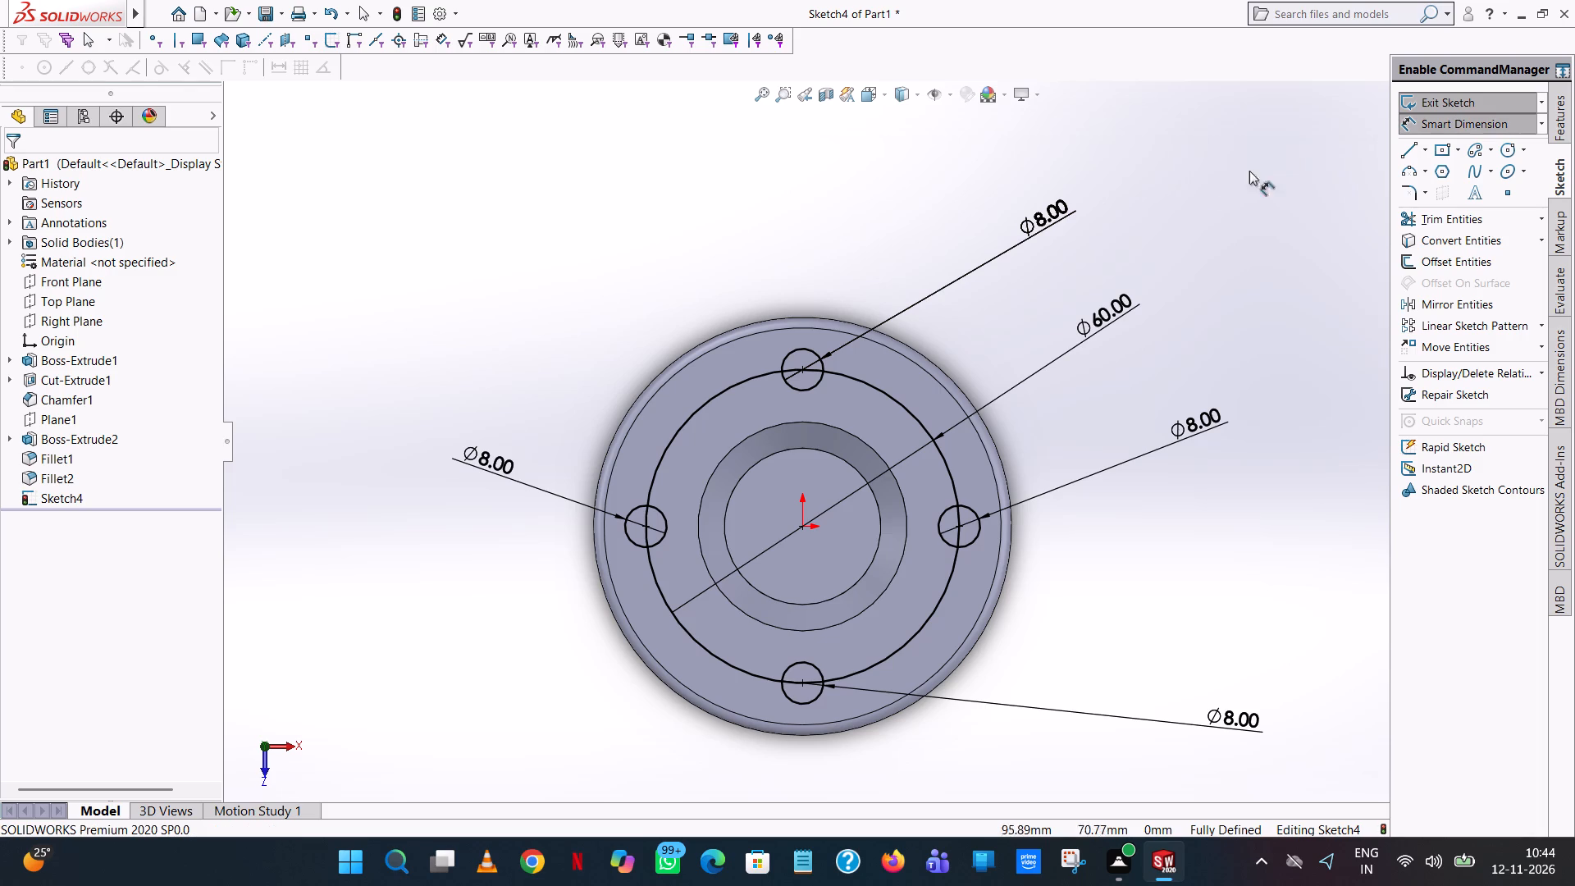
pyautogui.click(1422, 121)
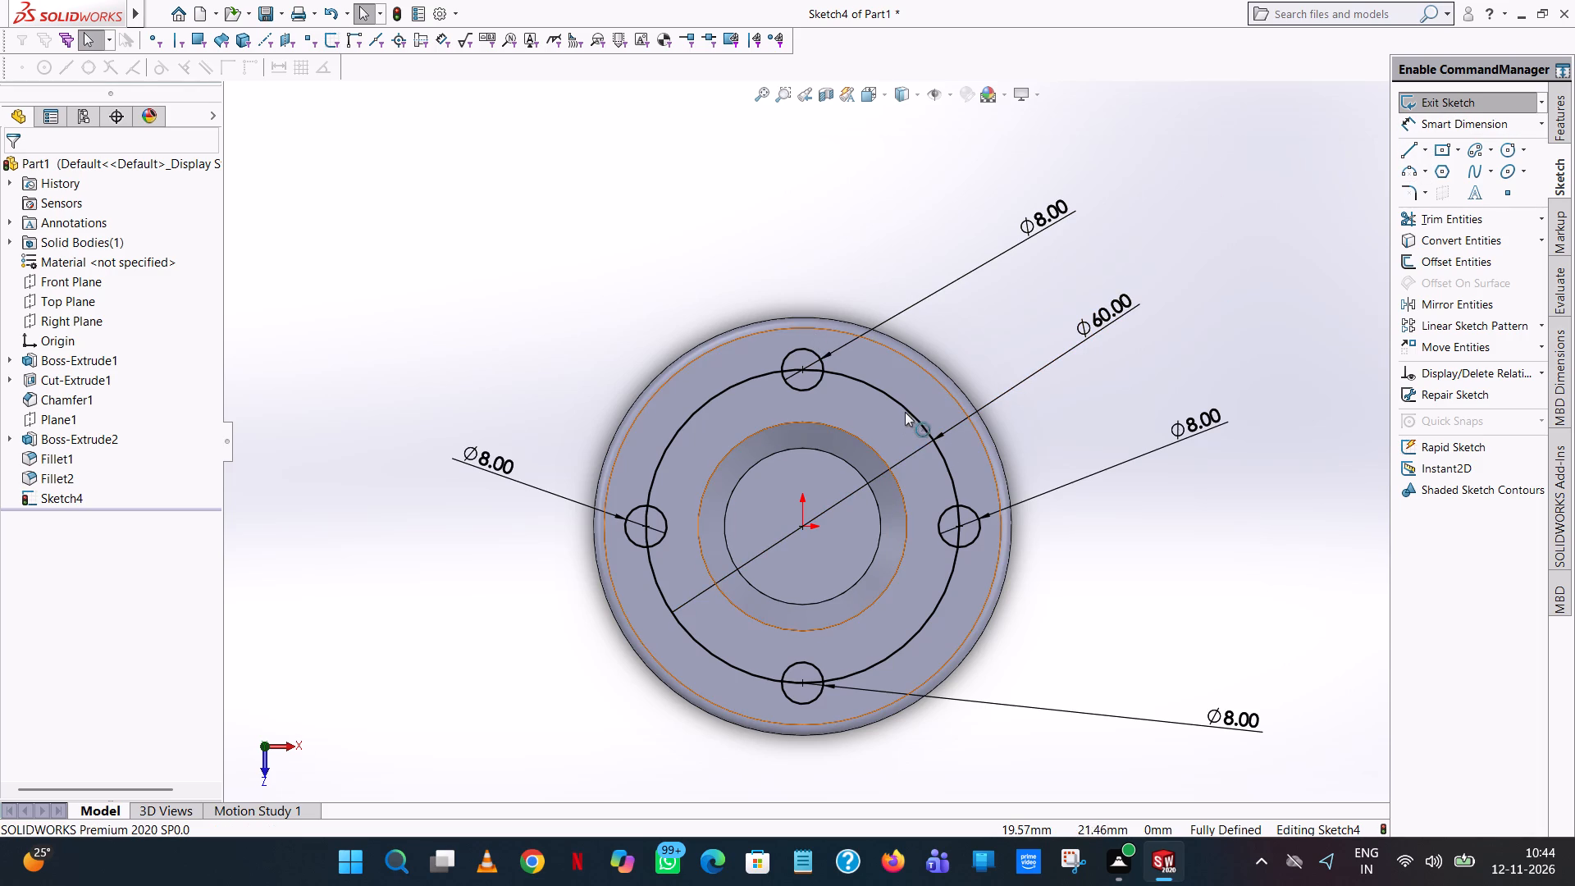
# Convert the large circle through the bolt-hole centres to construction geometry.
pyautogui.click(905, 409)
pyautogui.rightClick(905, 409)
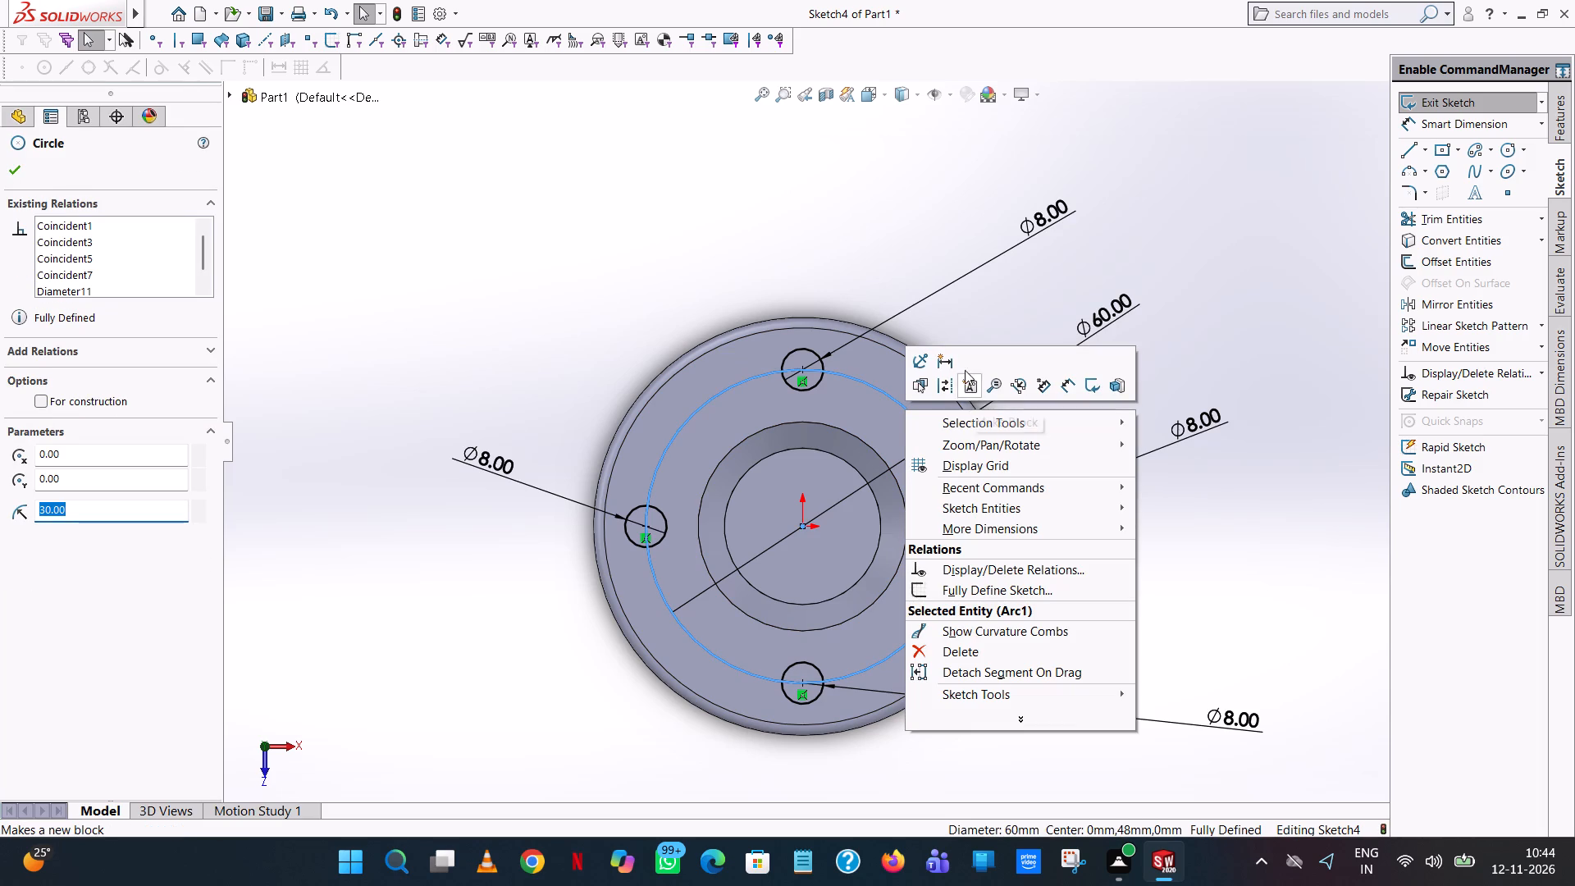
pyautogui.click(944, 387)
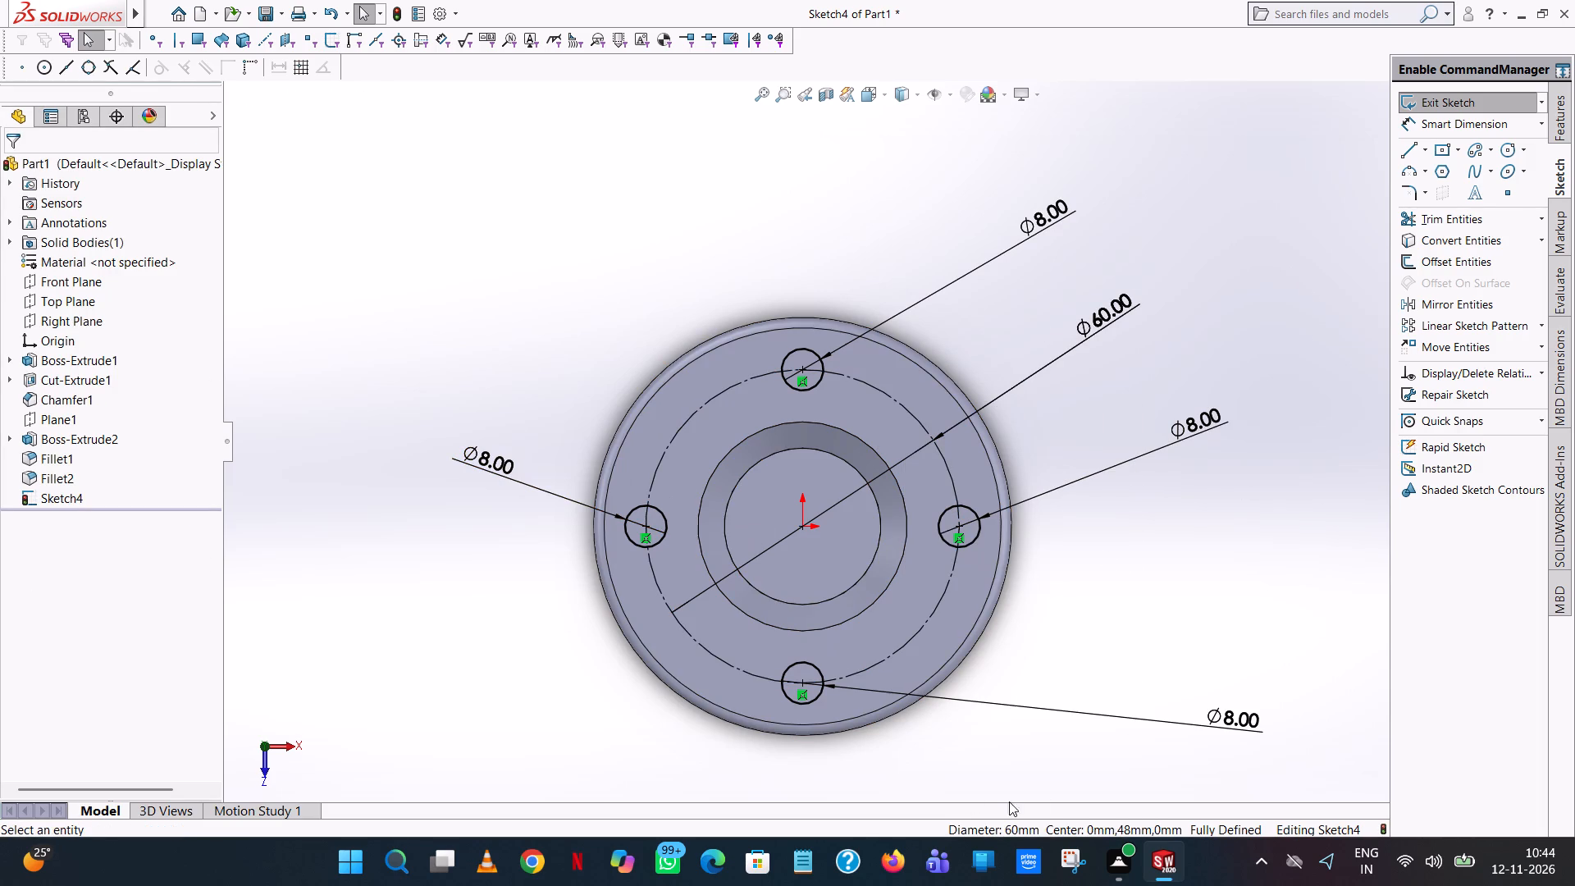
# Cut the four bolt-hole circles through the flange with a blind Extruded Cut 19 mm deep.
pyautogui.moveTo(997, 619); pyautogui.dragTo(1010, 299, button='middle')
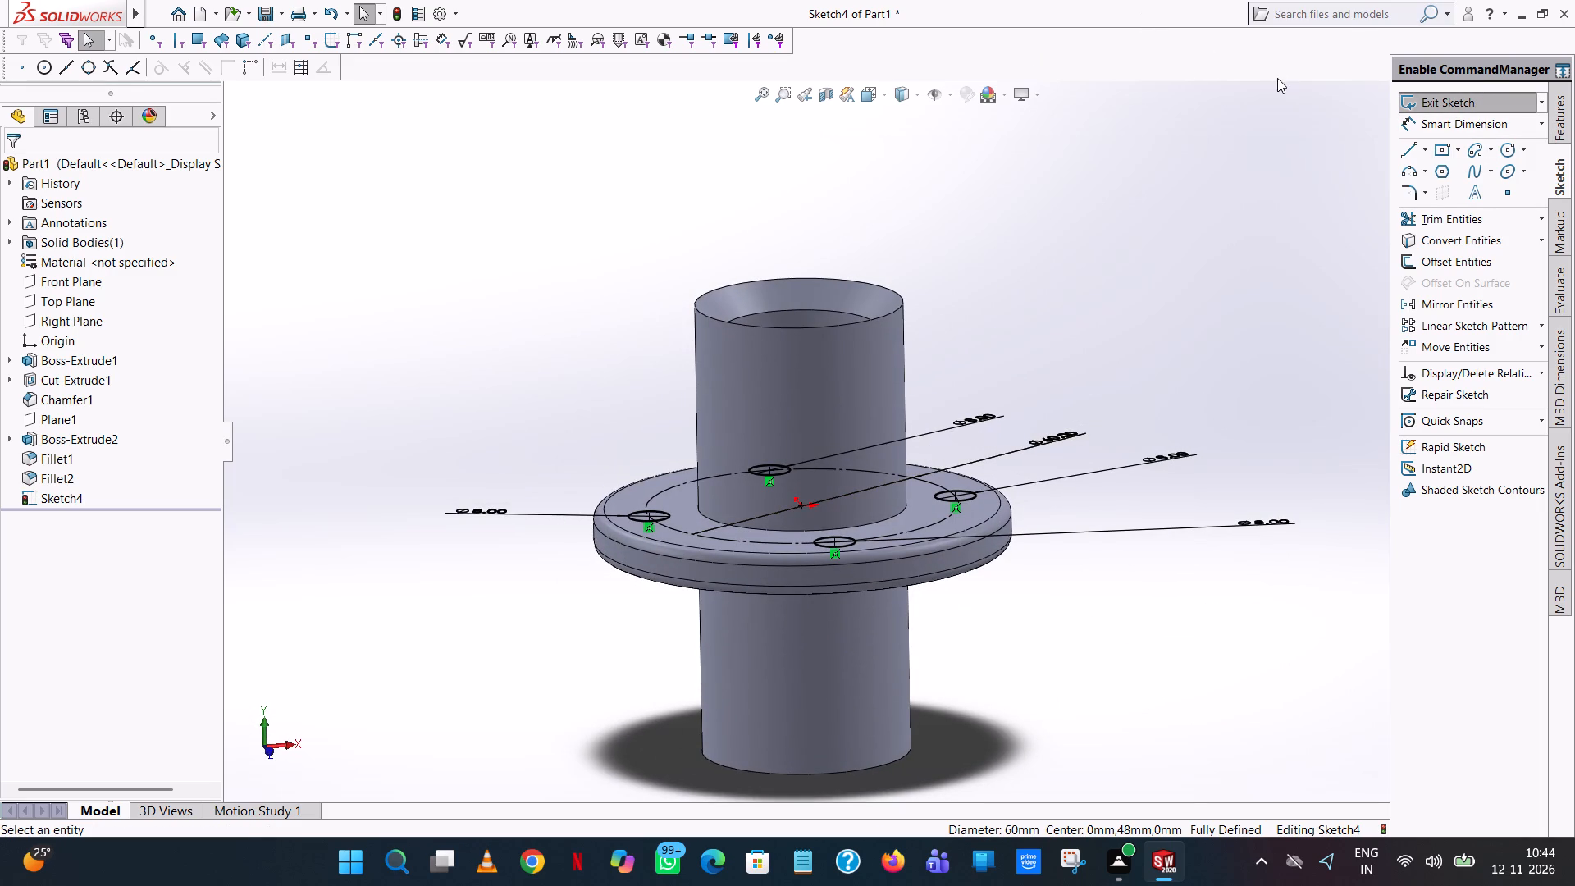
pyautogui.click(1556, 119)
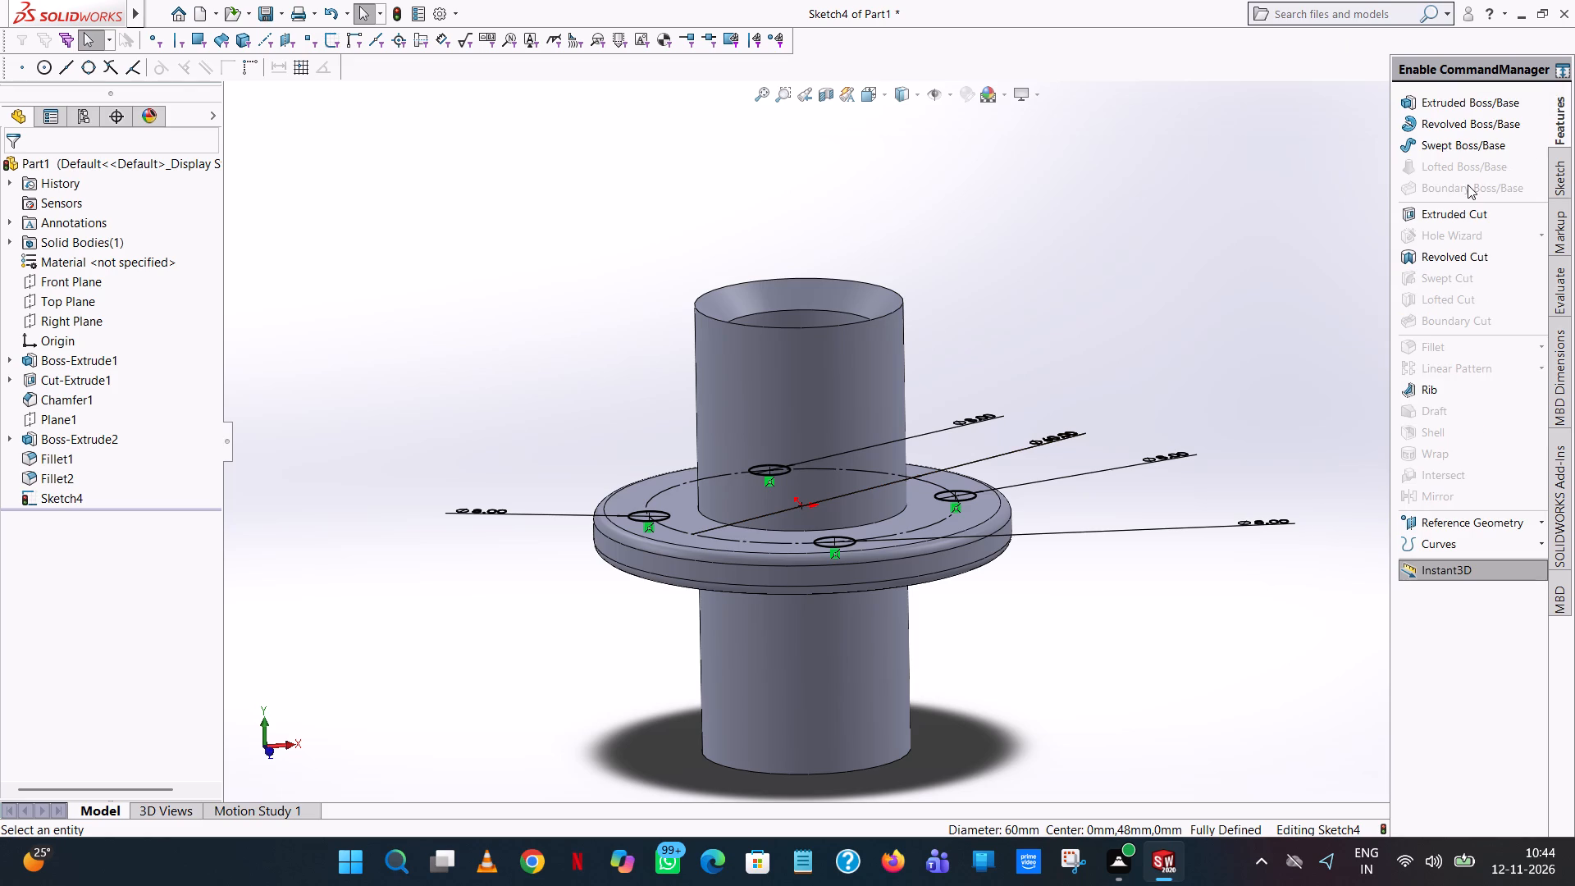
pyautogui.click(1416, 216)
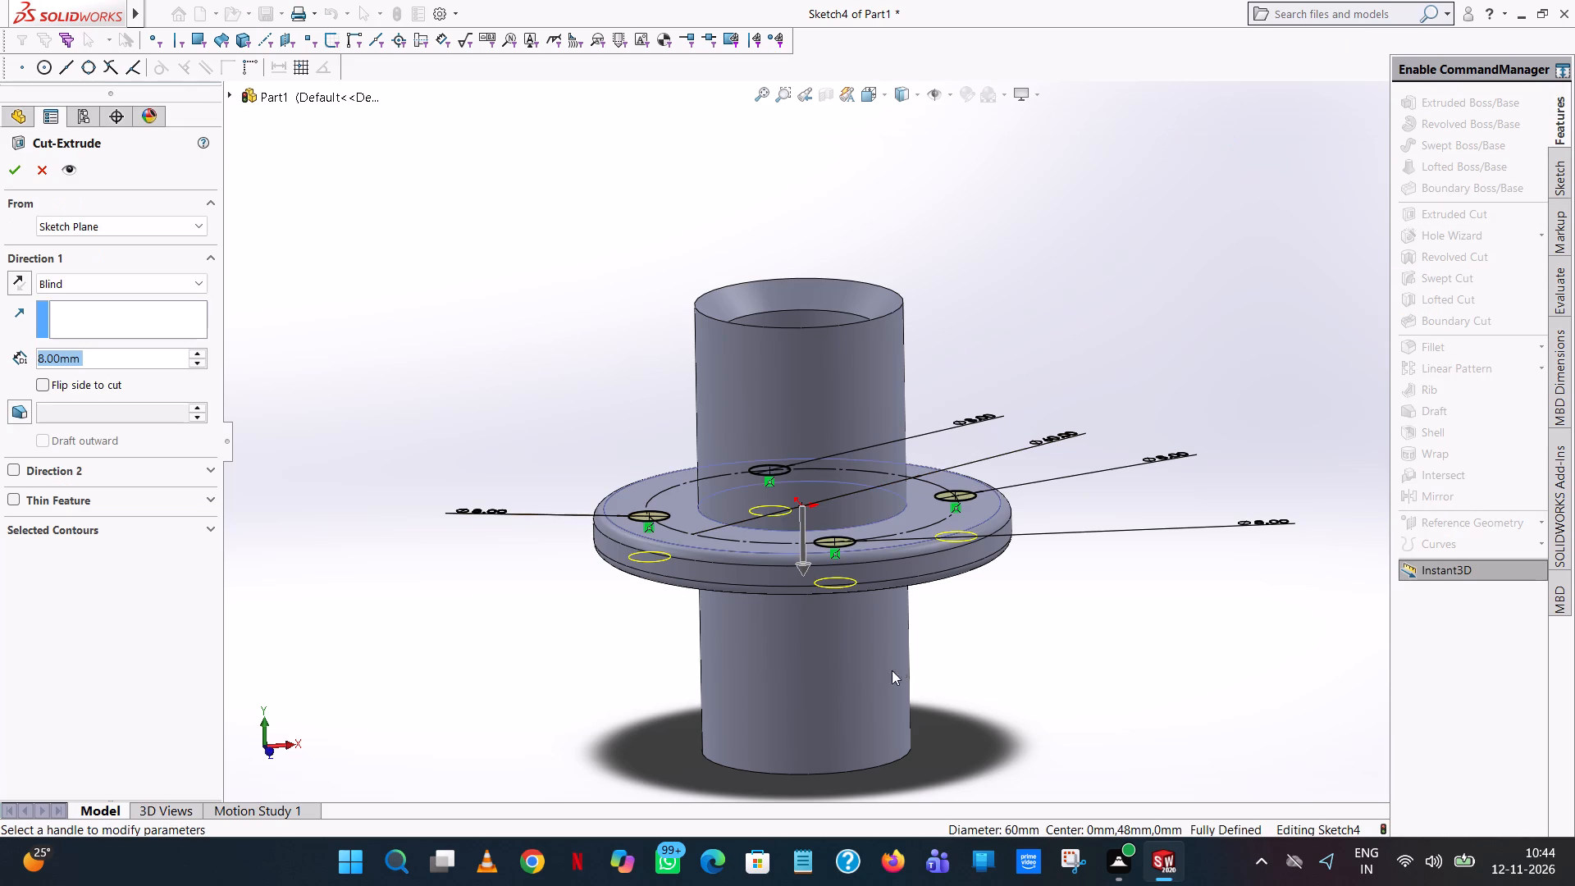
pyautogui.moveTo(876, 610); pyautogui.dragTo(879, 559, button='middle')
pyautogui.scroll(1, 879, 566)
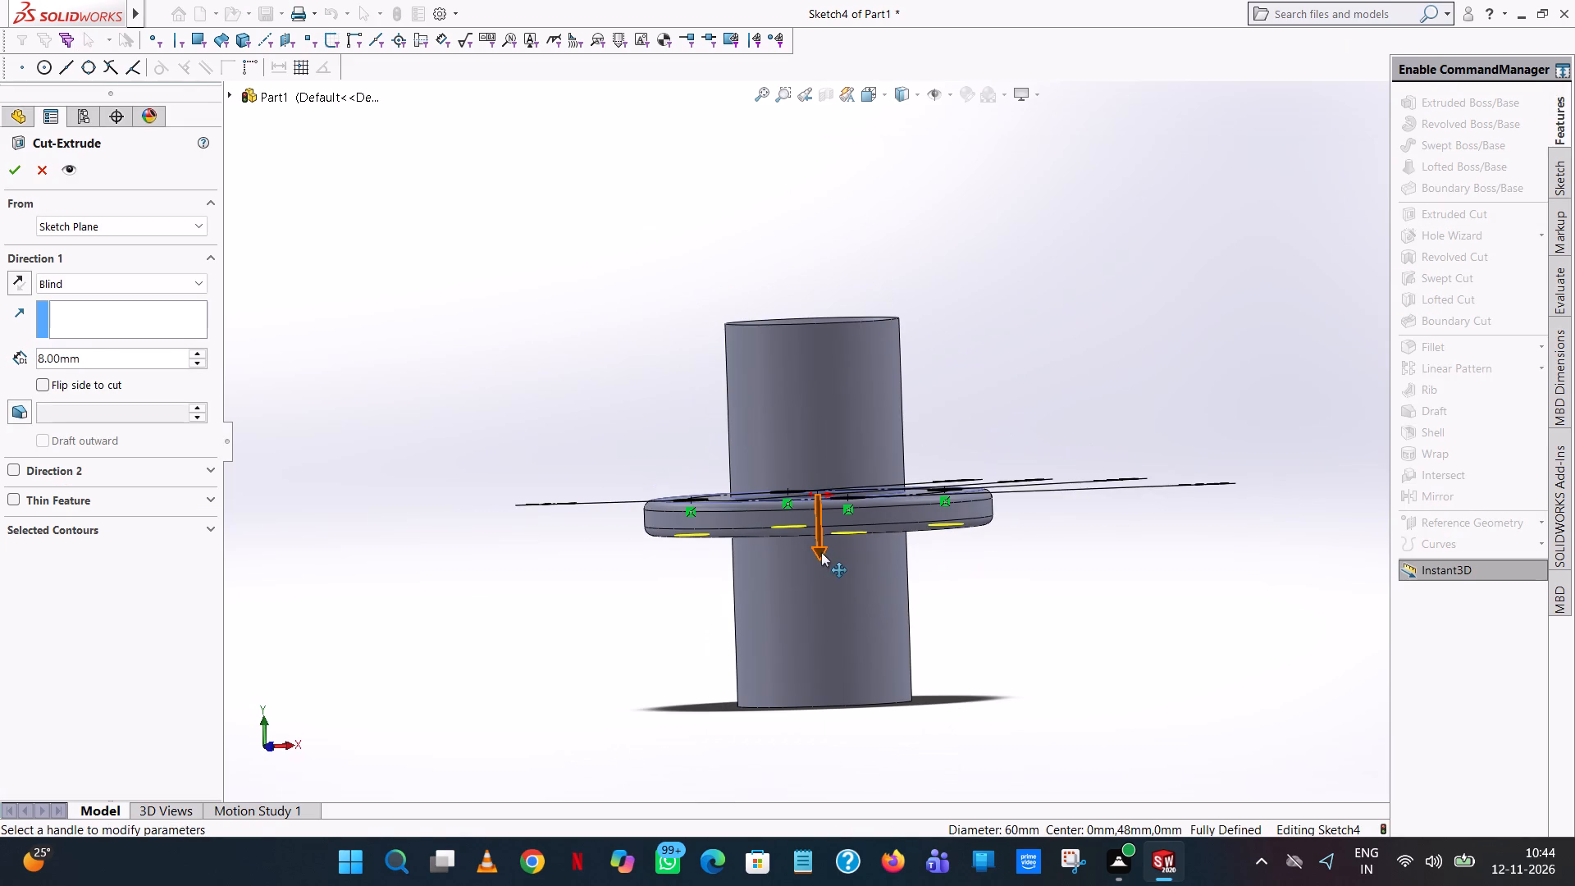
pyautogui.moveTo(821, 552); pyautogui.dragTo(821, 577)
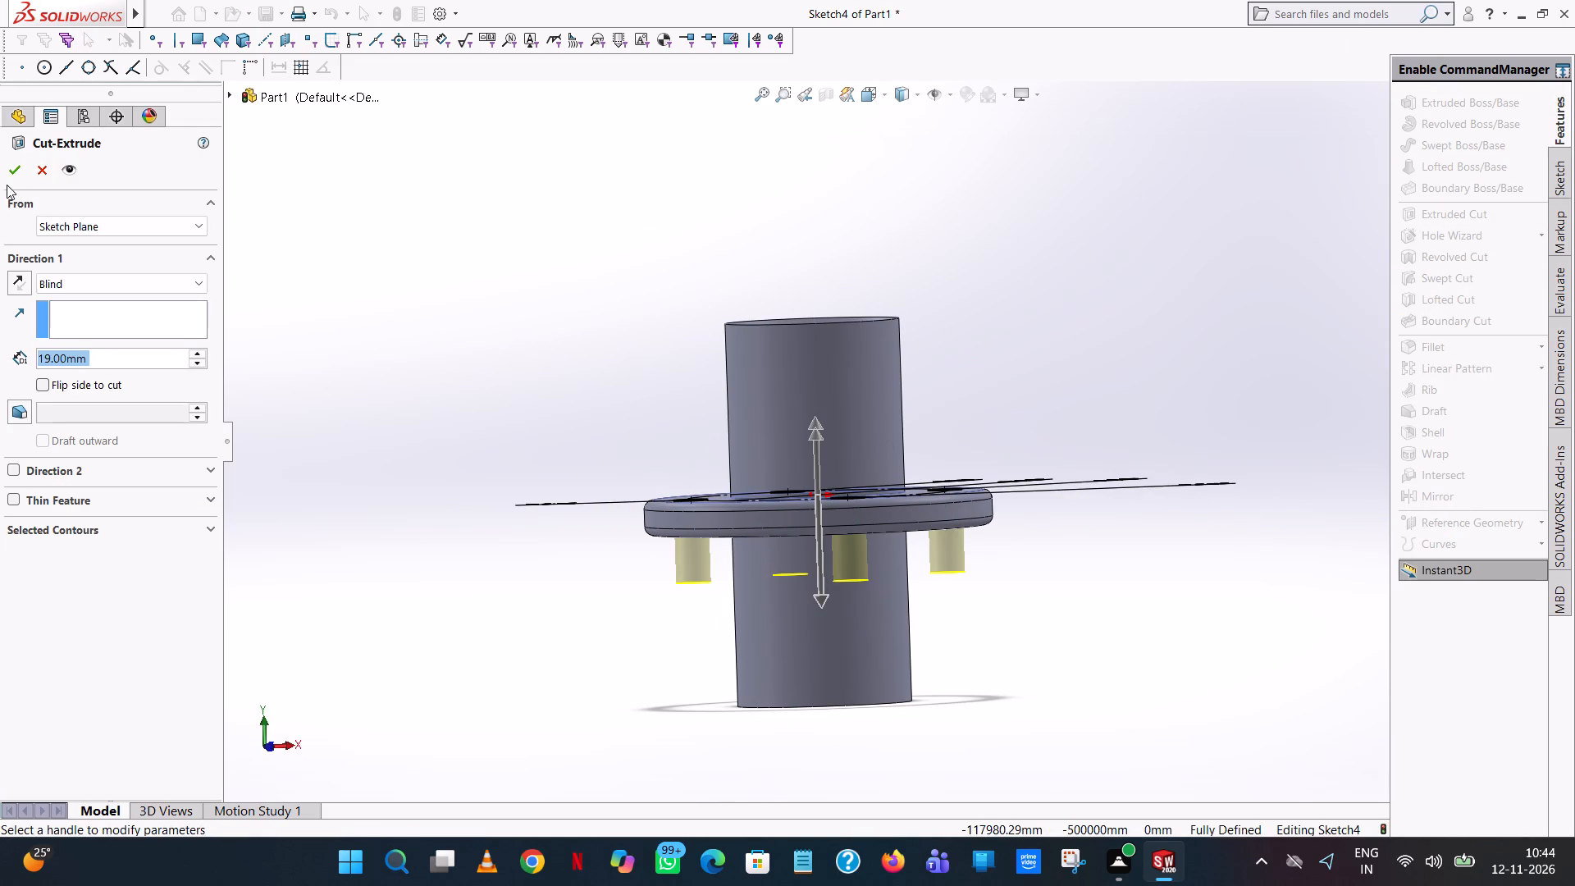
pyautogui.click(7, 162)
pyautogui.click(889, 151)
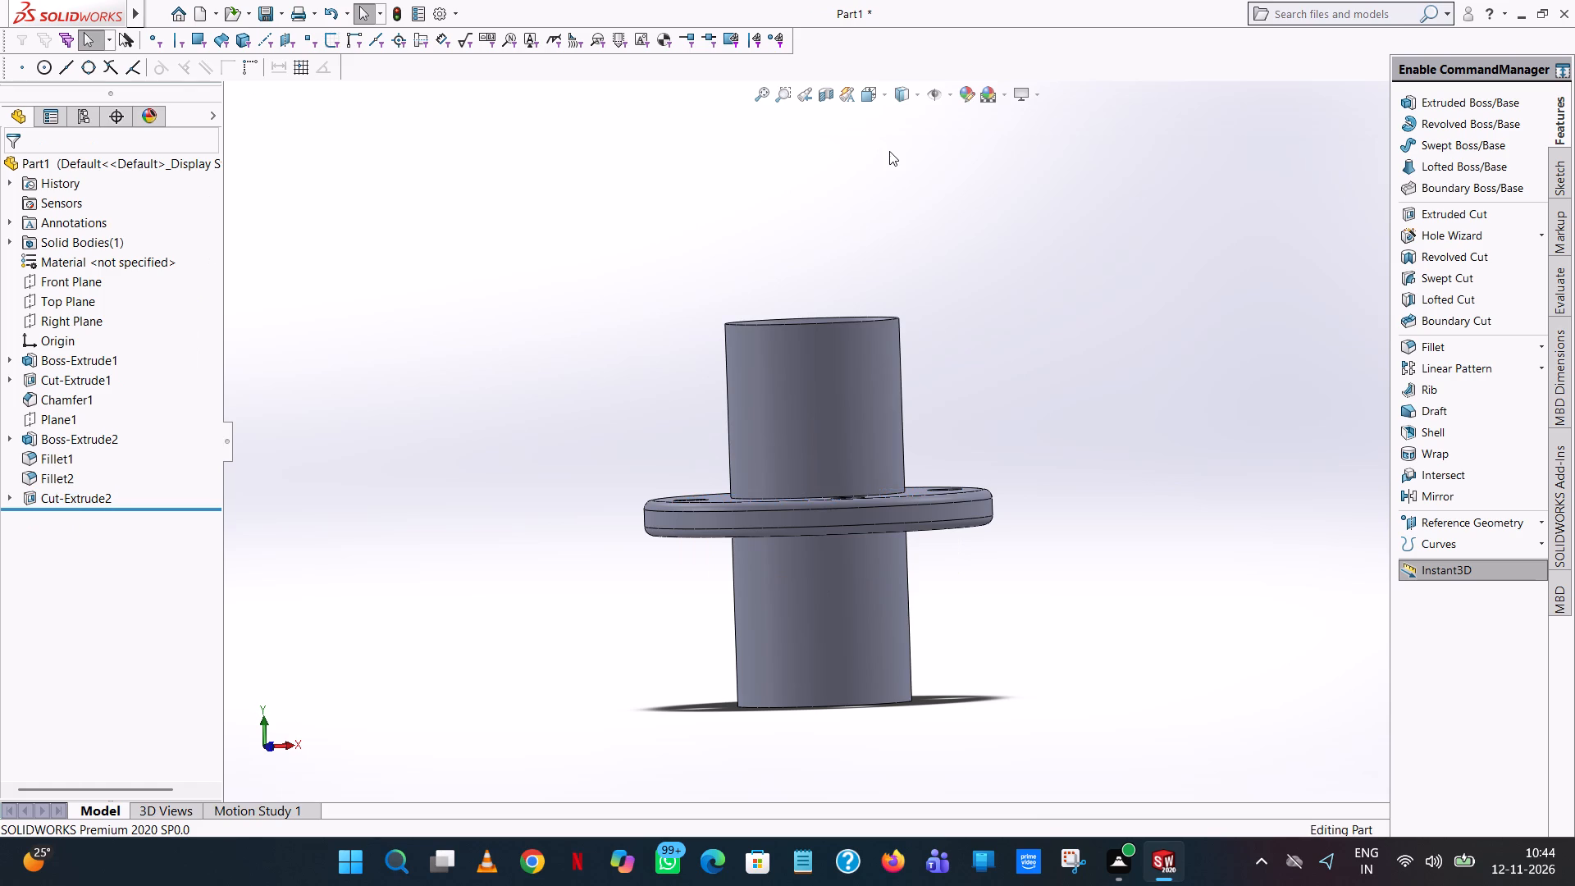
# Examine the bolt holes, the flange and the tube bore from several angles.
pyautogui.moveTo(892, 156); pyautogui.dragTo(861, 287, button='middle')
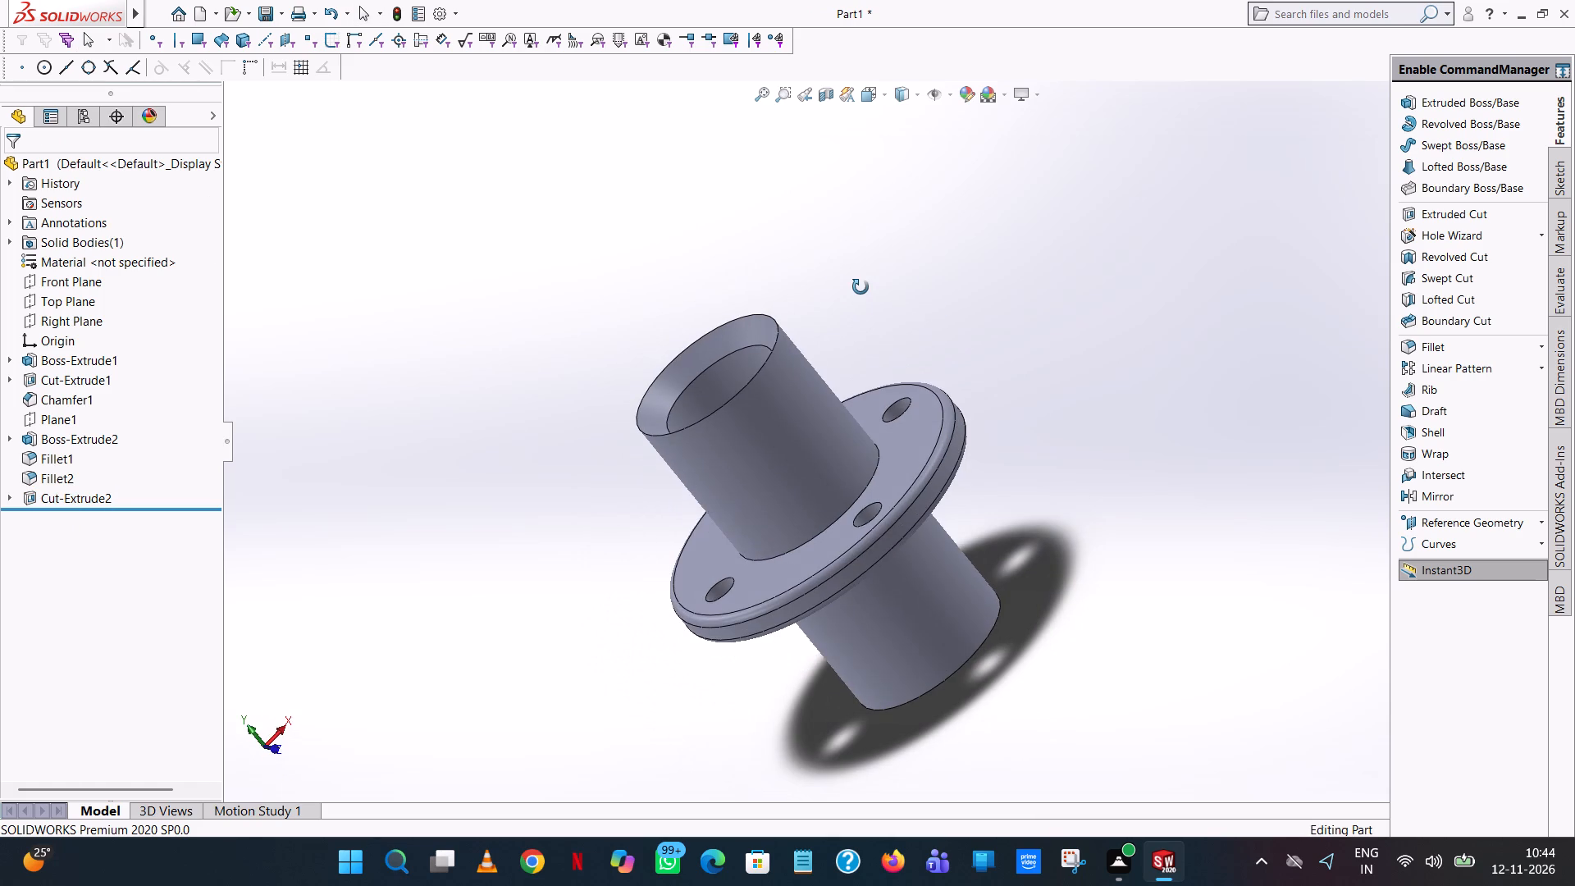
pyautogui.moveTo(861, 287); pyautogui.dragTo(861, 290, button='middle')
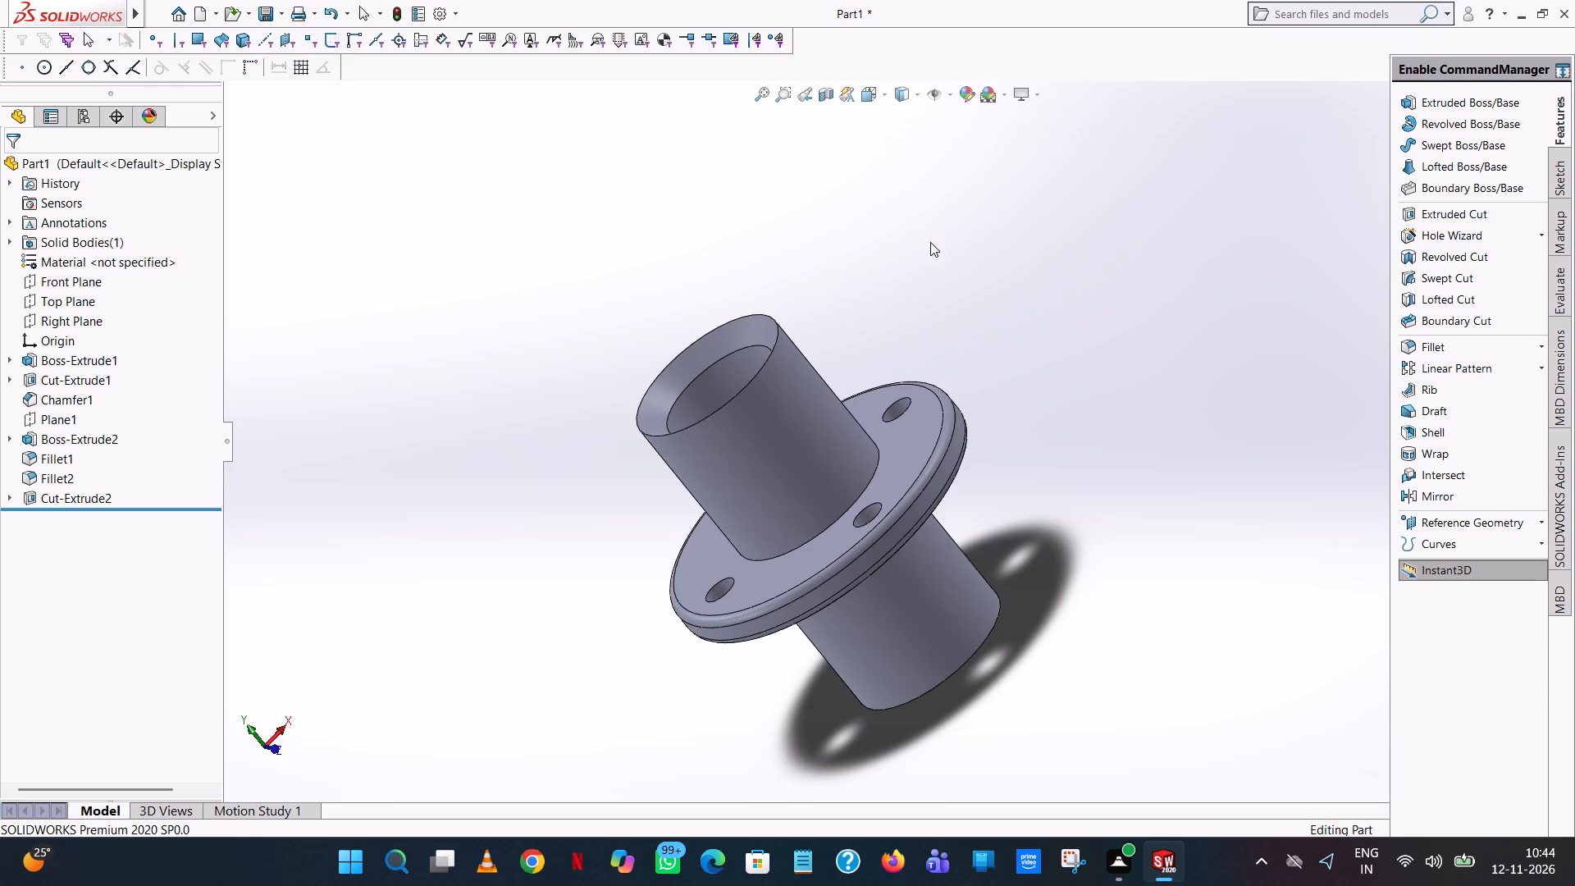
pyautogui.moveTo(930, 242); pyautogui.dragTo(897, 534, button='middle')
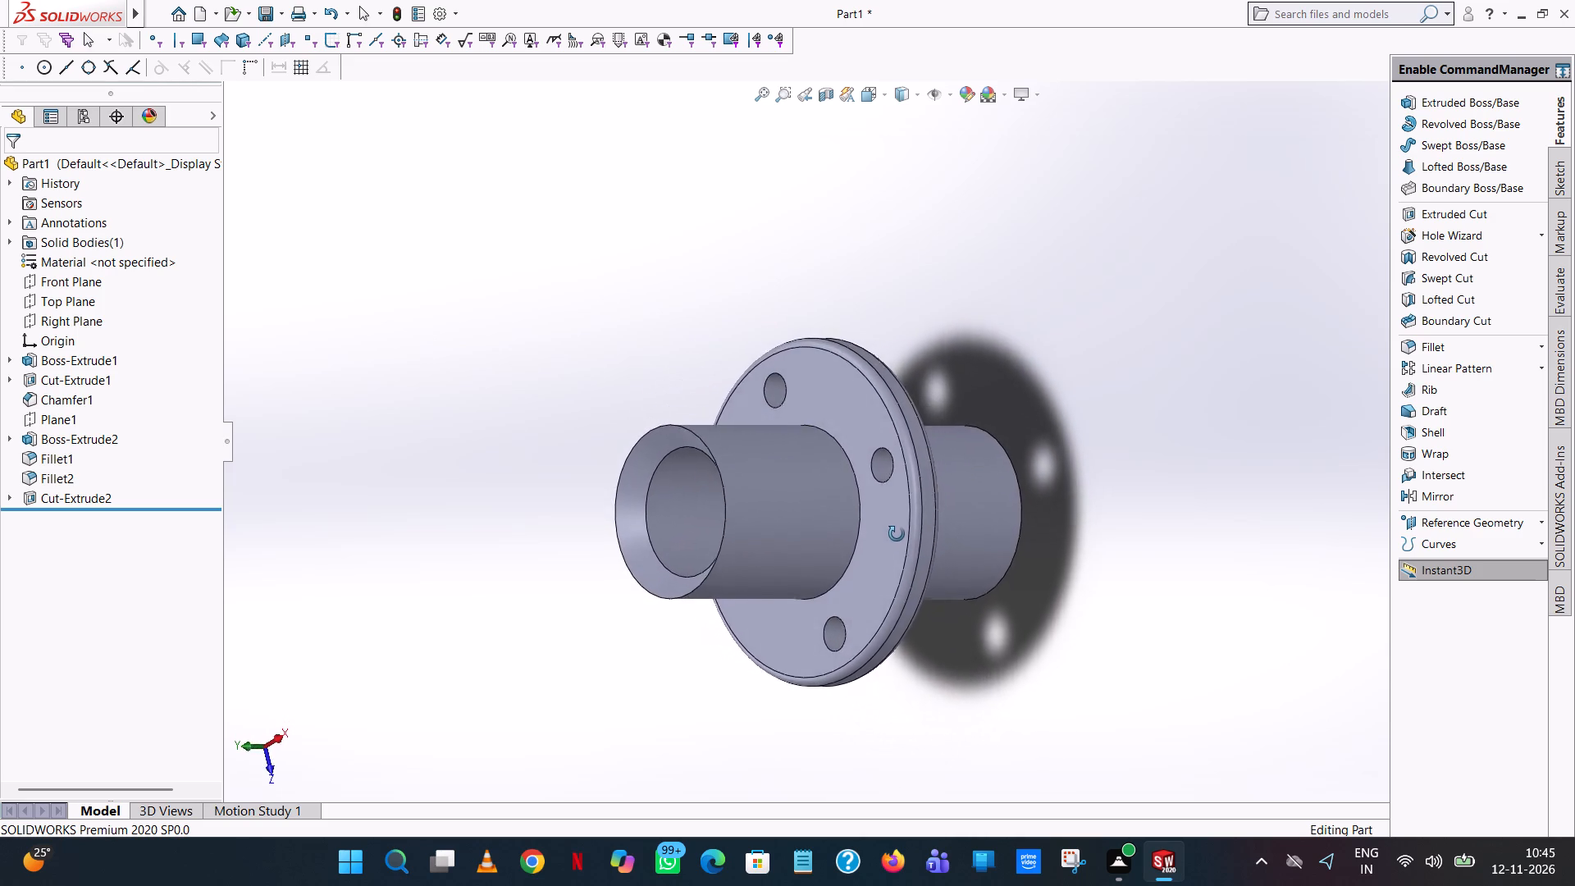
pyautogui.scroll(-1, 897, 534)
pyautogui.moveTo(897, 534); pyautogui.dragTo(1009, 664, button='middle')
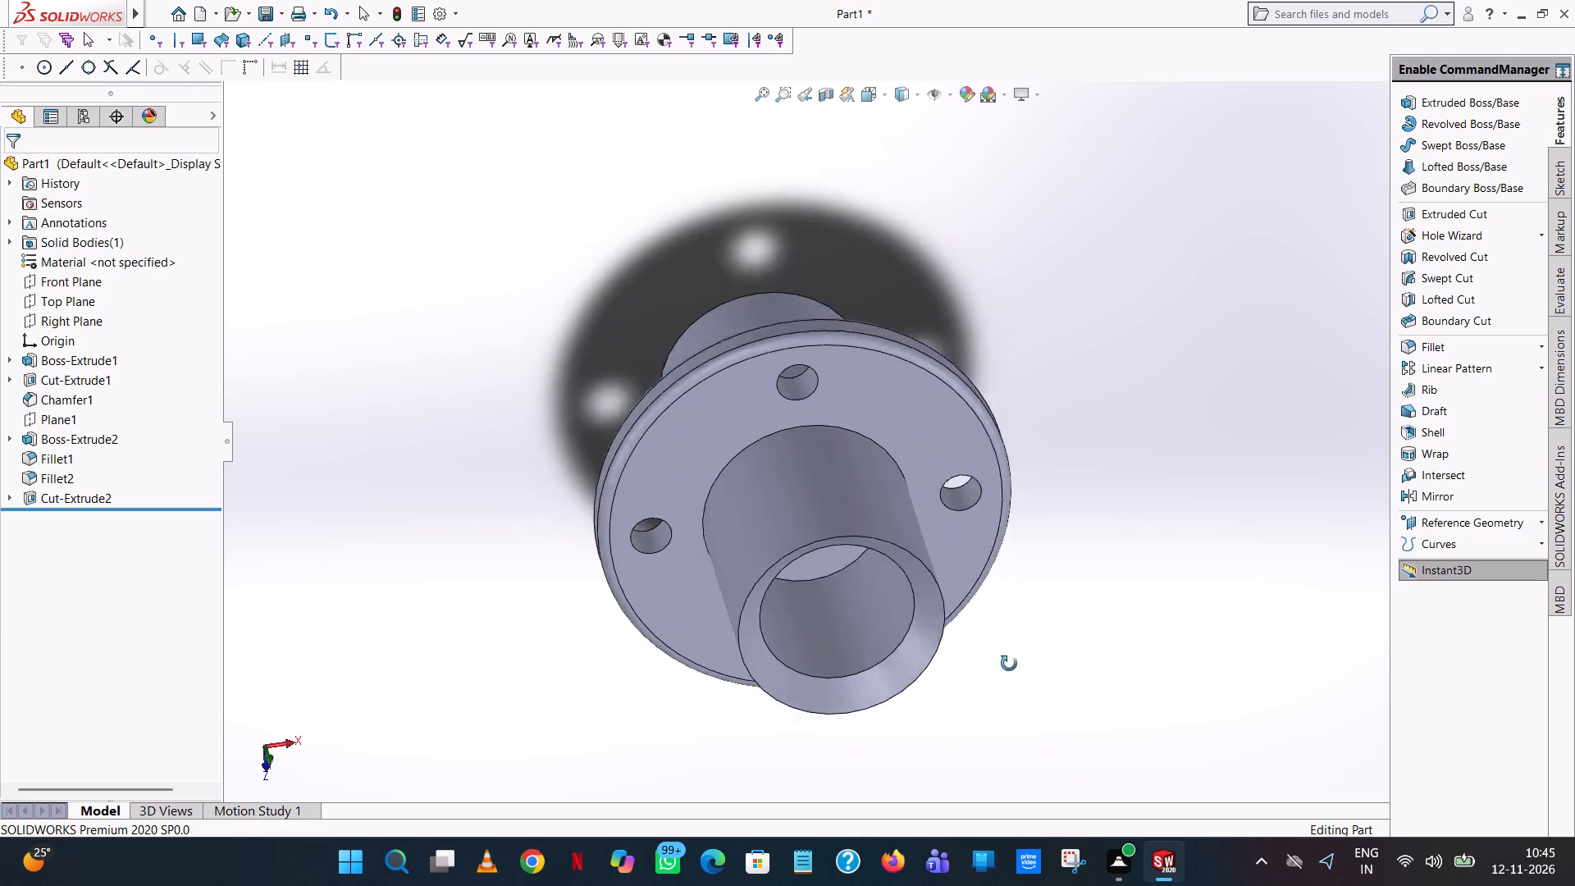
pyautogui.moveTo(1009, 664); pyautogui.dragTo(961, 494, button='middle')
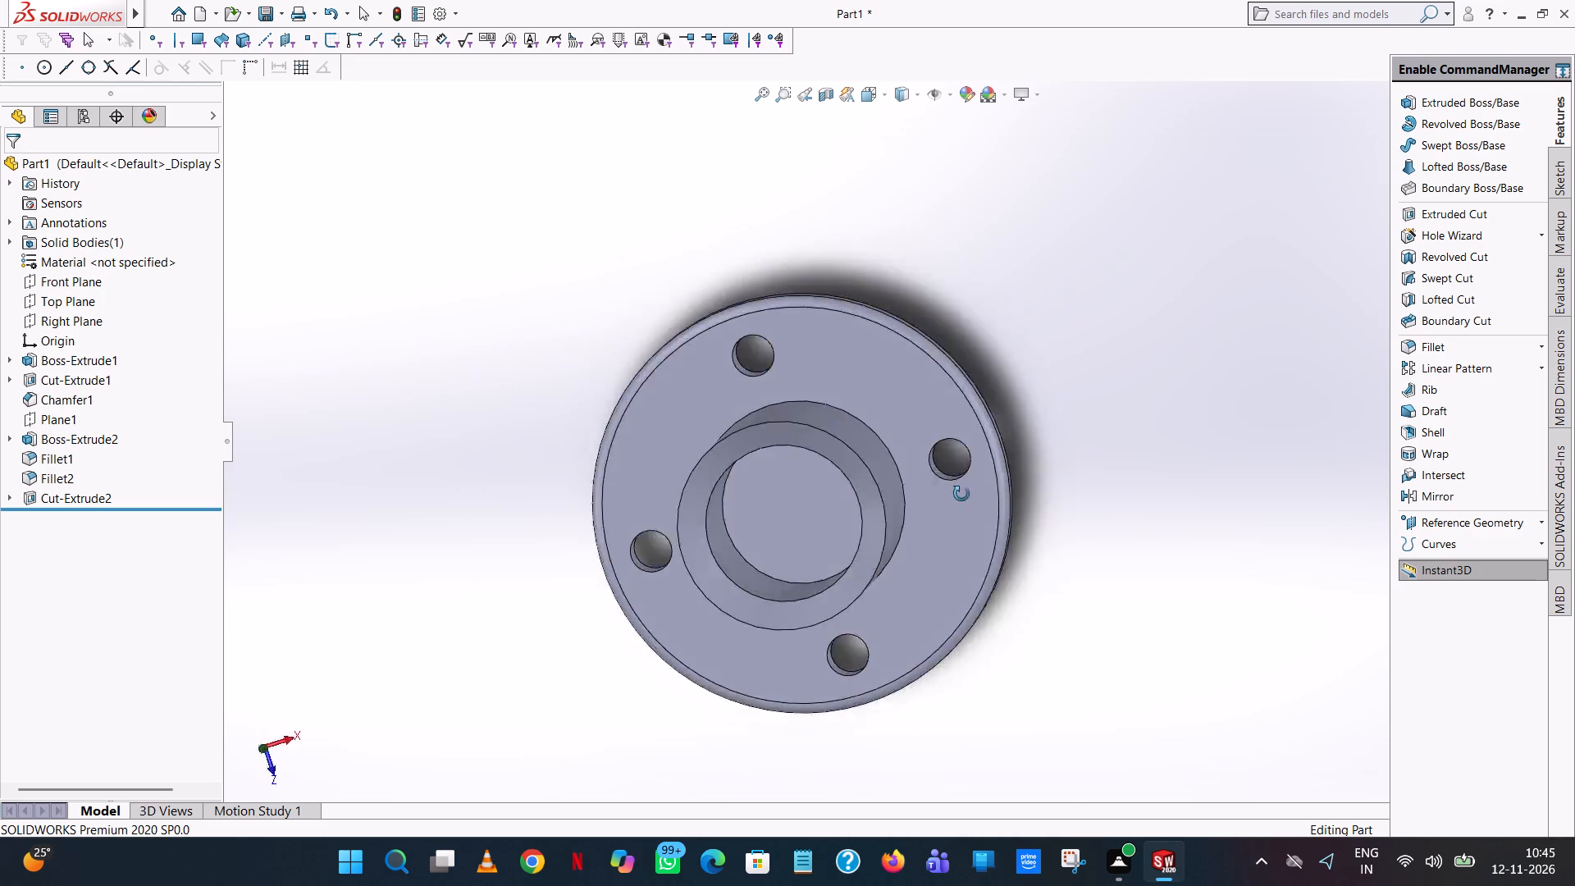
pyautogui.moveTo(961, 494); pyautogui.dragTo(1028, 547, button='middle')
pyautogui.scroll(1, 1016, 429)
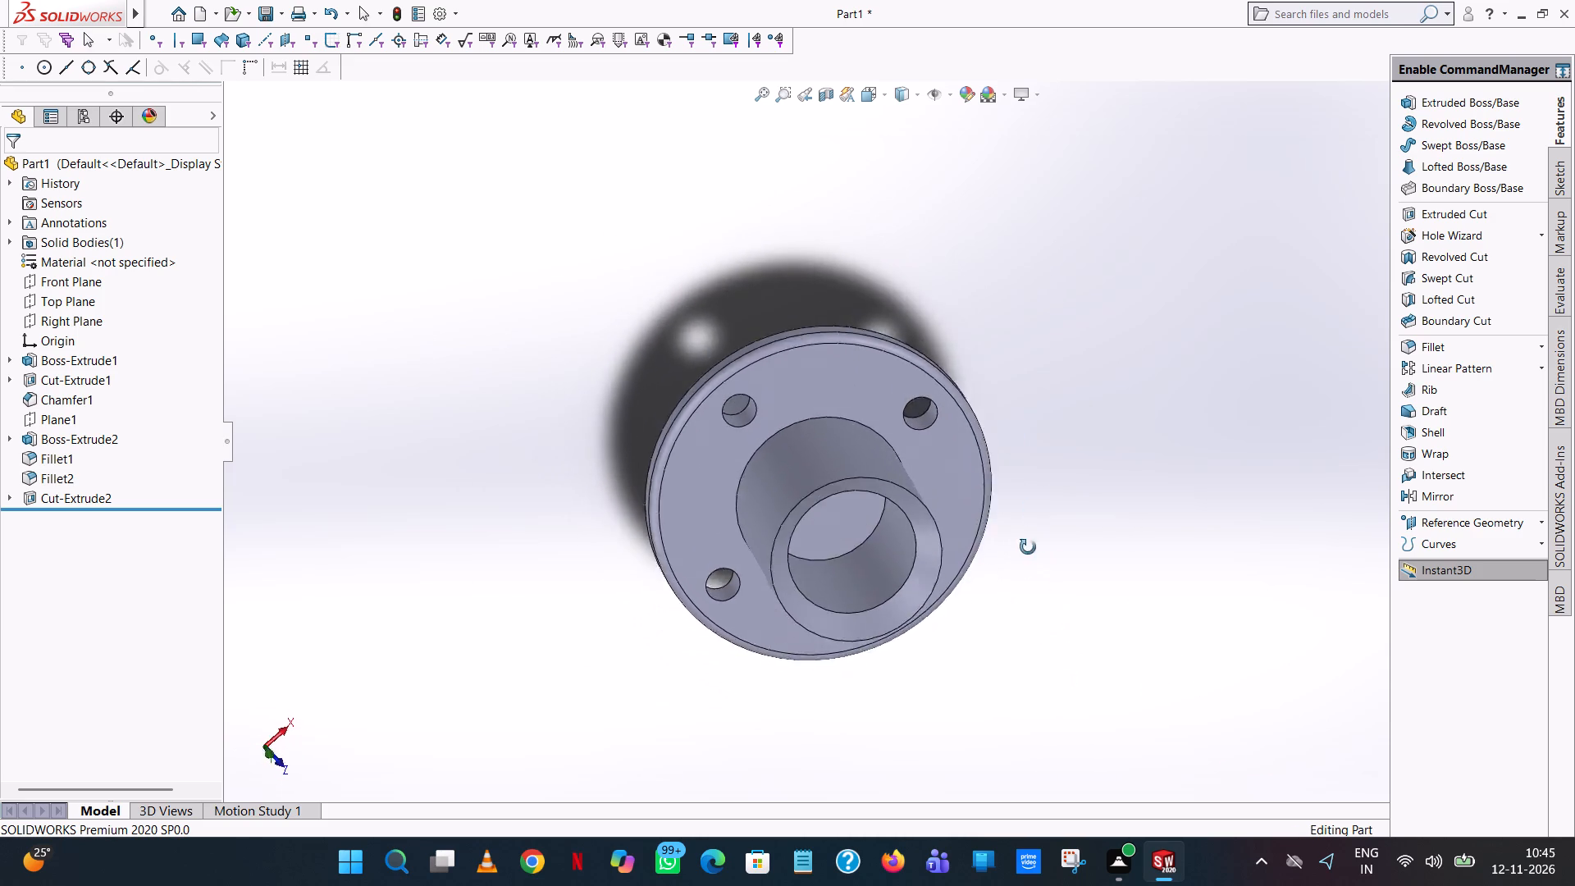
pyautogui.moveTo(1028, 547); pyautogui.dragTo(1078, 331, button='middle')
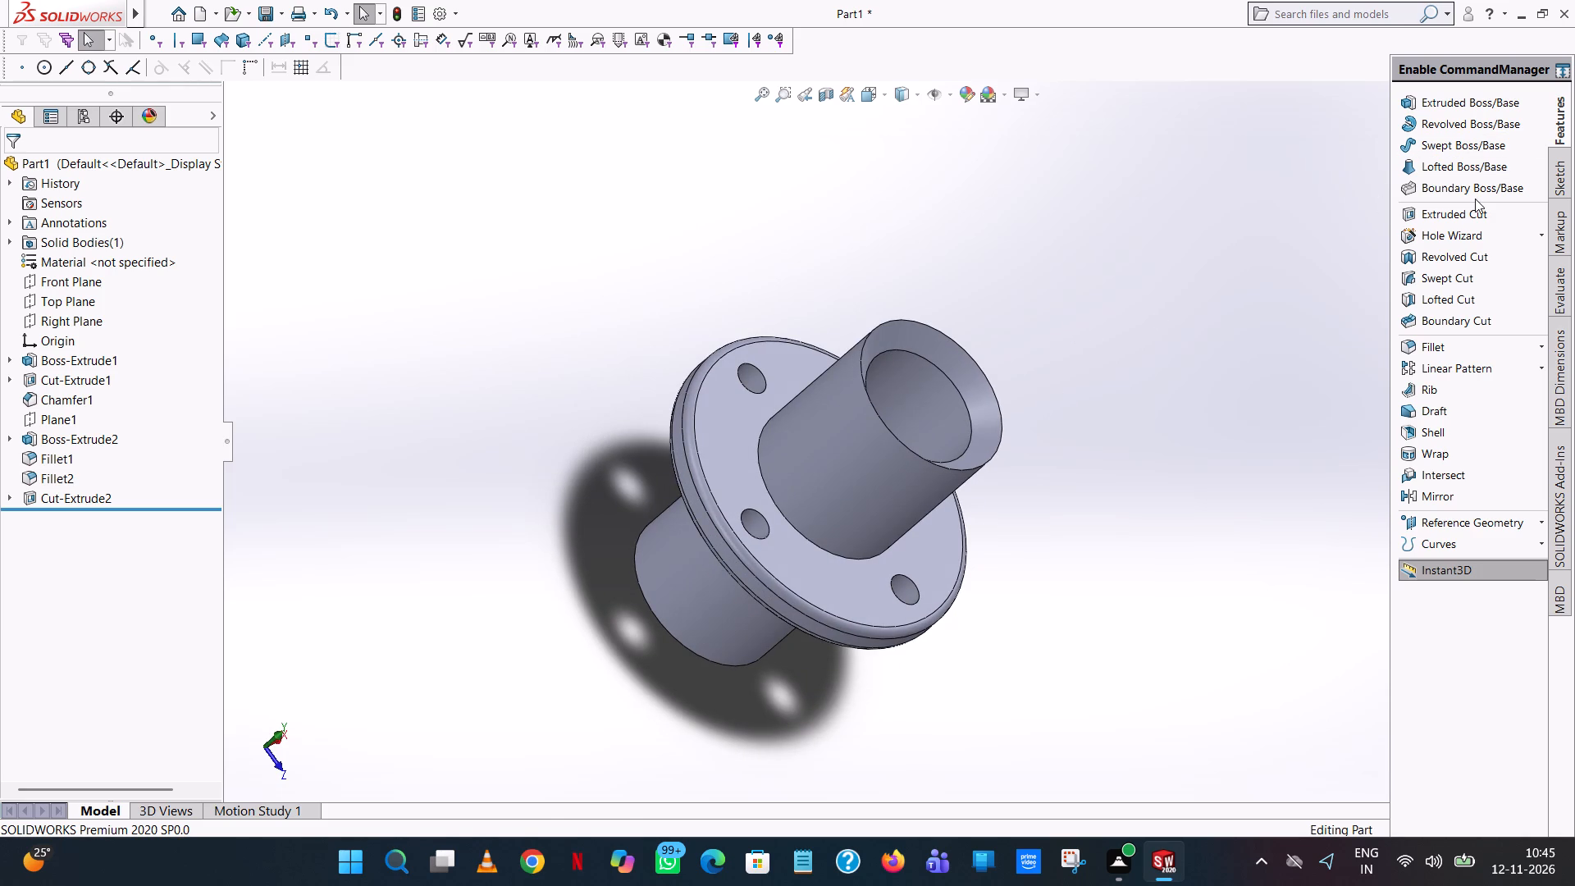
# Start an Extruded Cut with a new sketch on the flange face that closes the tube bore.
pyautogui.click(1465, 216)
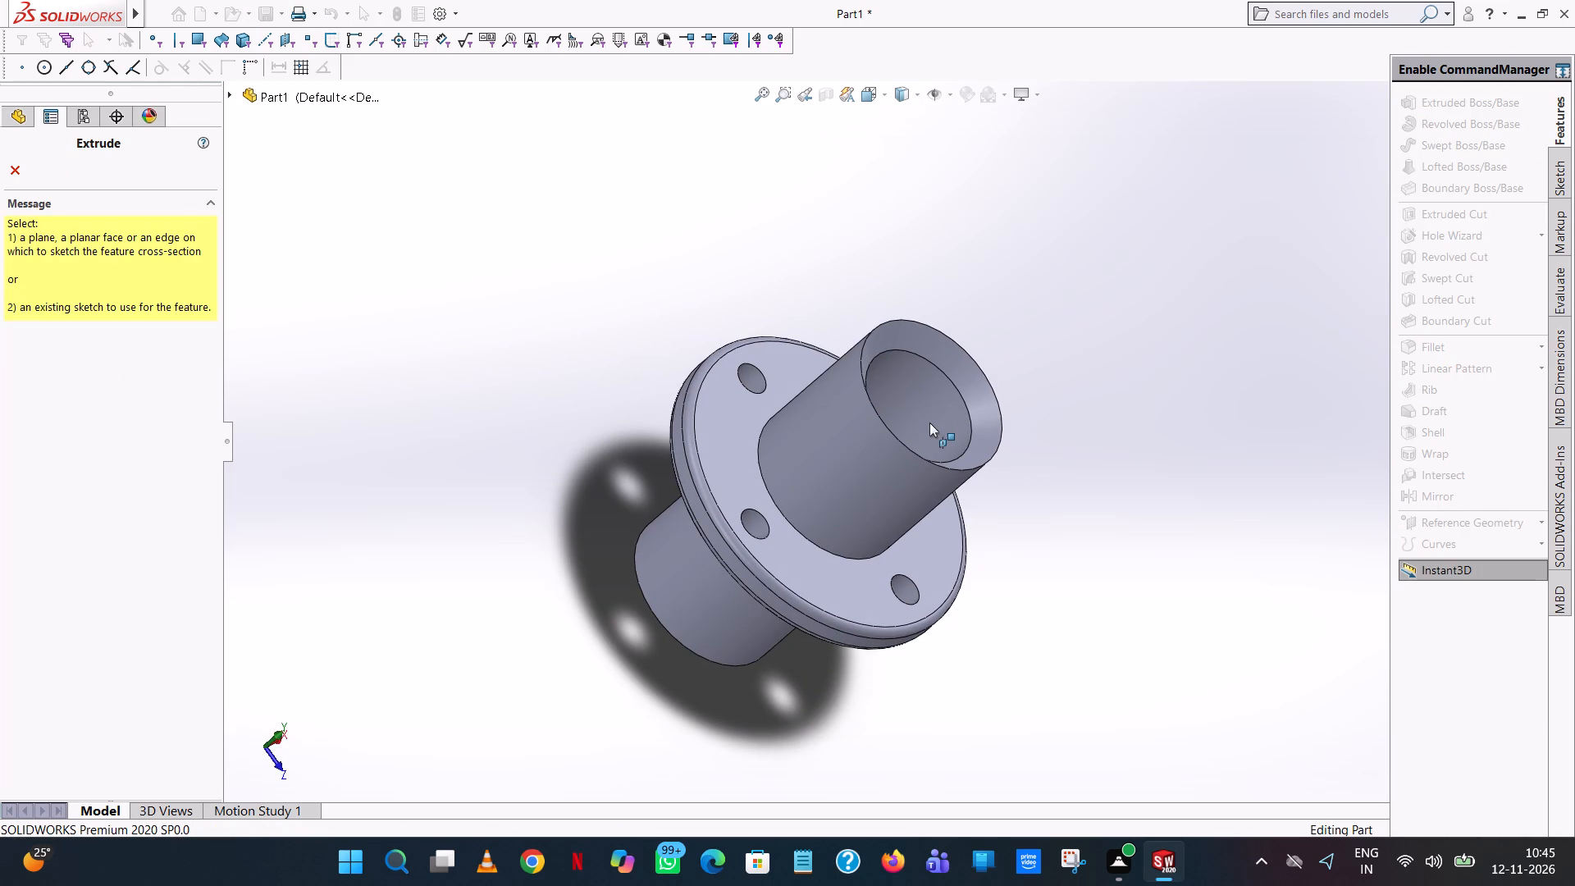
pyautogui.scroll(1, 924, 418)
pyautogui.moveTo(924, 418); pyautogui.dragTo(880, 584, button='middle')
pyautogui.click(871, 476)
# Sketch a circle of 15 mm radius centred on the origin, reaching the inner edge of the tube bore.
pyautogui.scroll(1, 1075, 429)
pyautogui.moveTo(1075, 426); pyautogui.dragTo(1043, 381, button='middle')
pyautogui.scroll(1, 1052, 398)
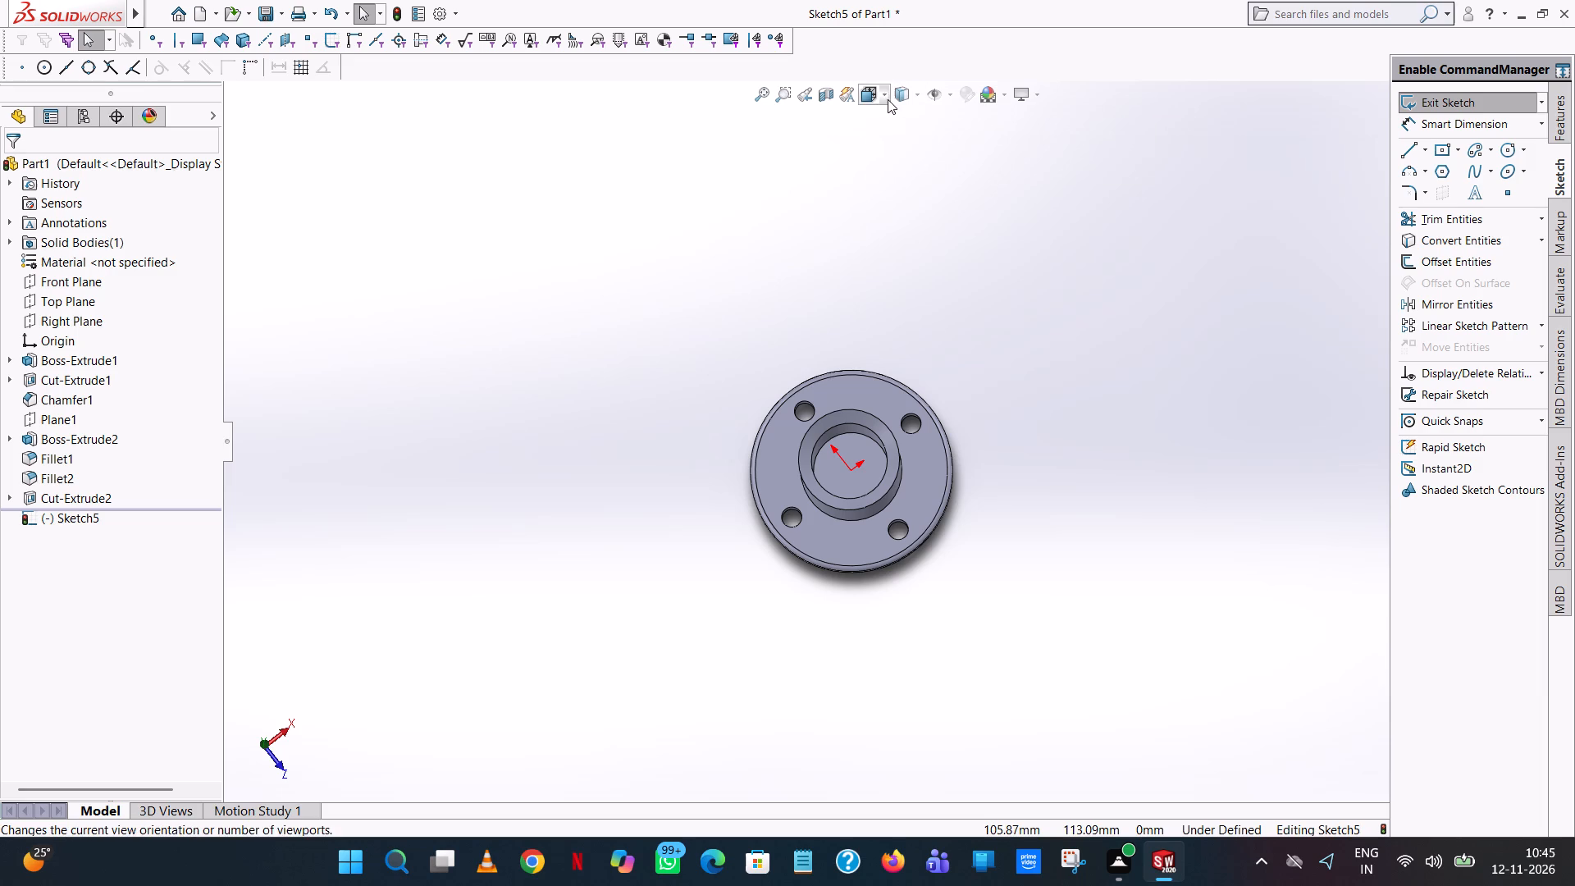
pyautogui.click(886, 96)
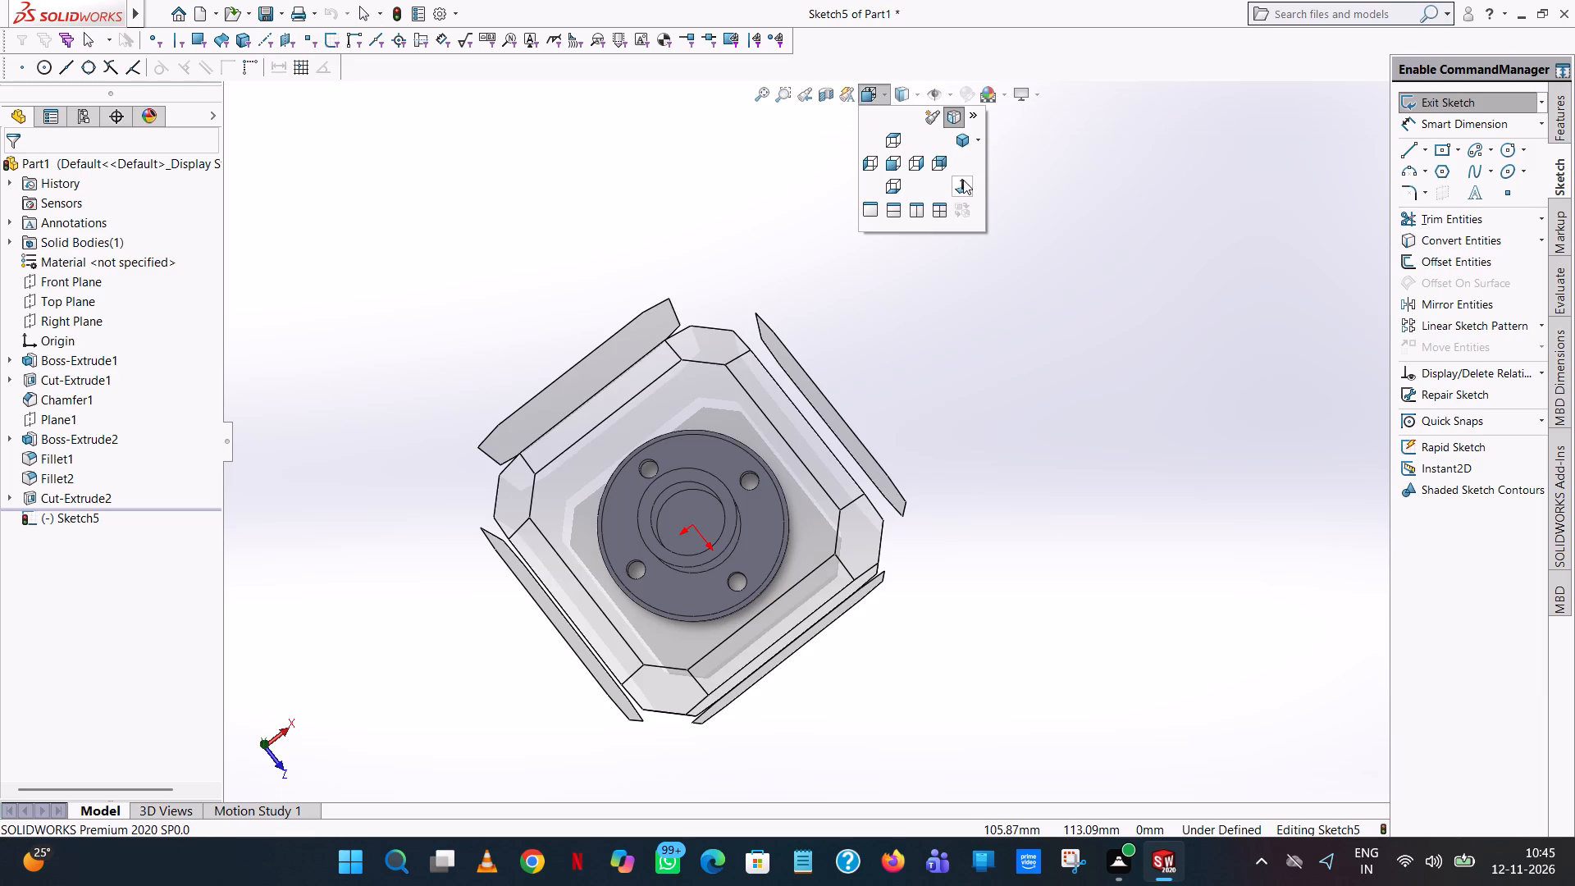
pyautogui.click(963, 180)
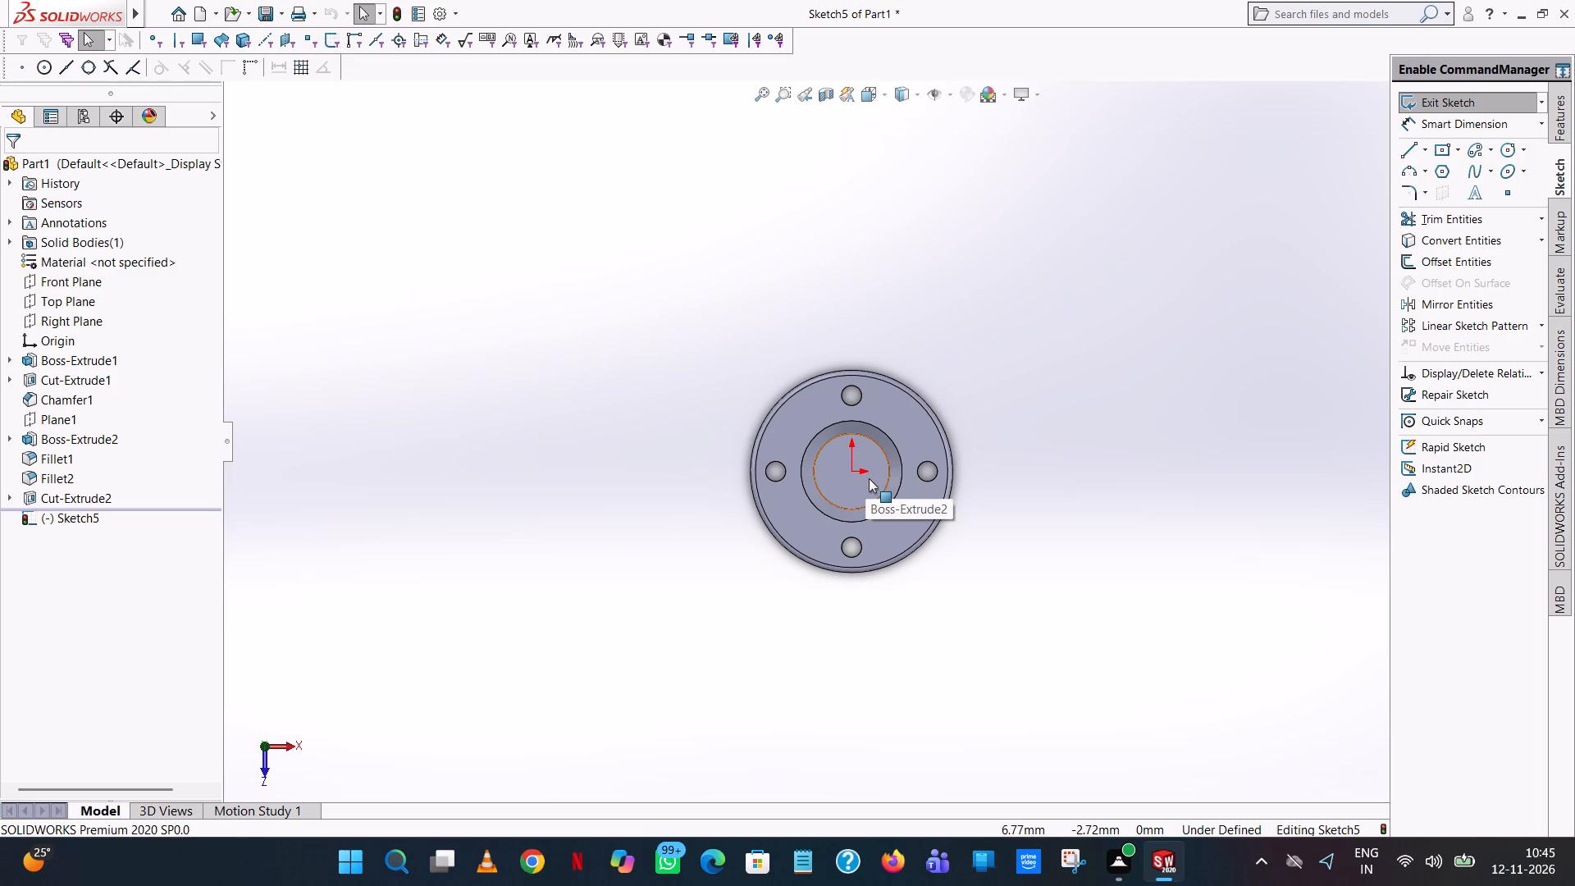
pyautogui.scroll(-6, 862, 475)
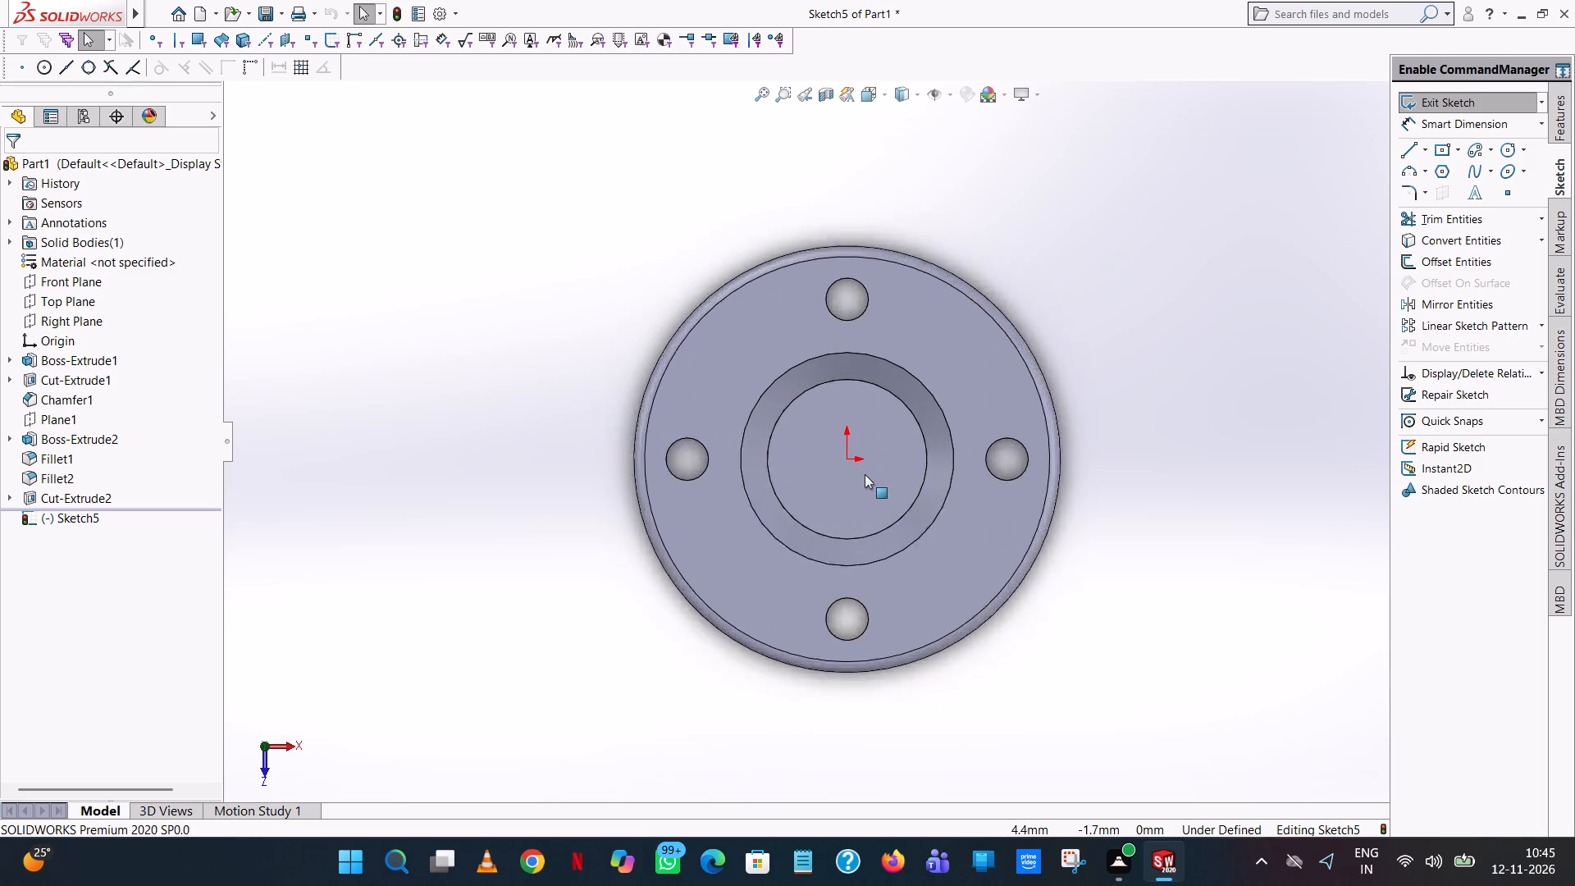
pyautogui.scroll(-3, 865, 474)
pyautogui.click(1509, 153)
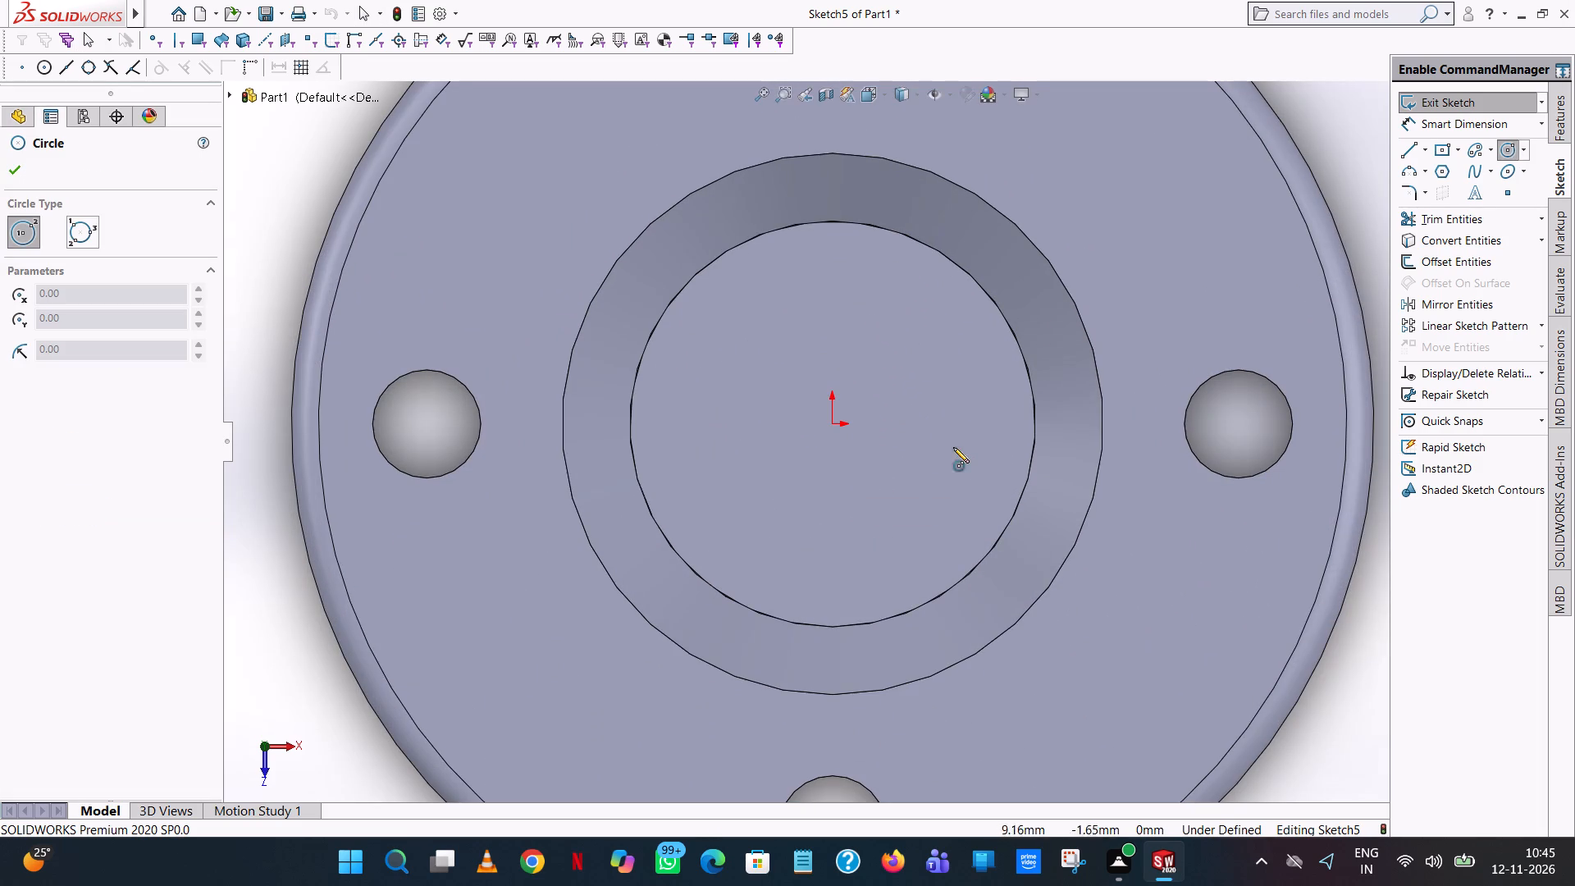
pyautogui.click(830, 427)
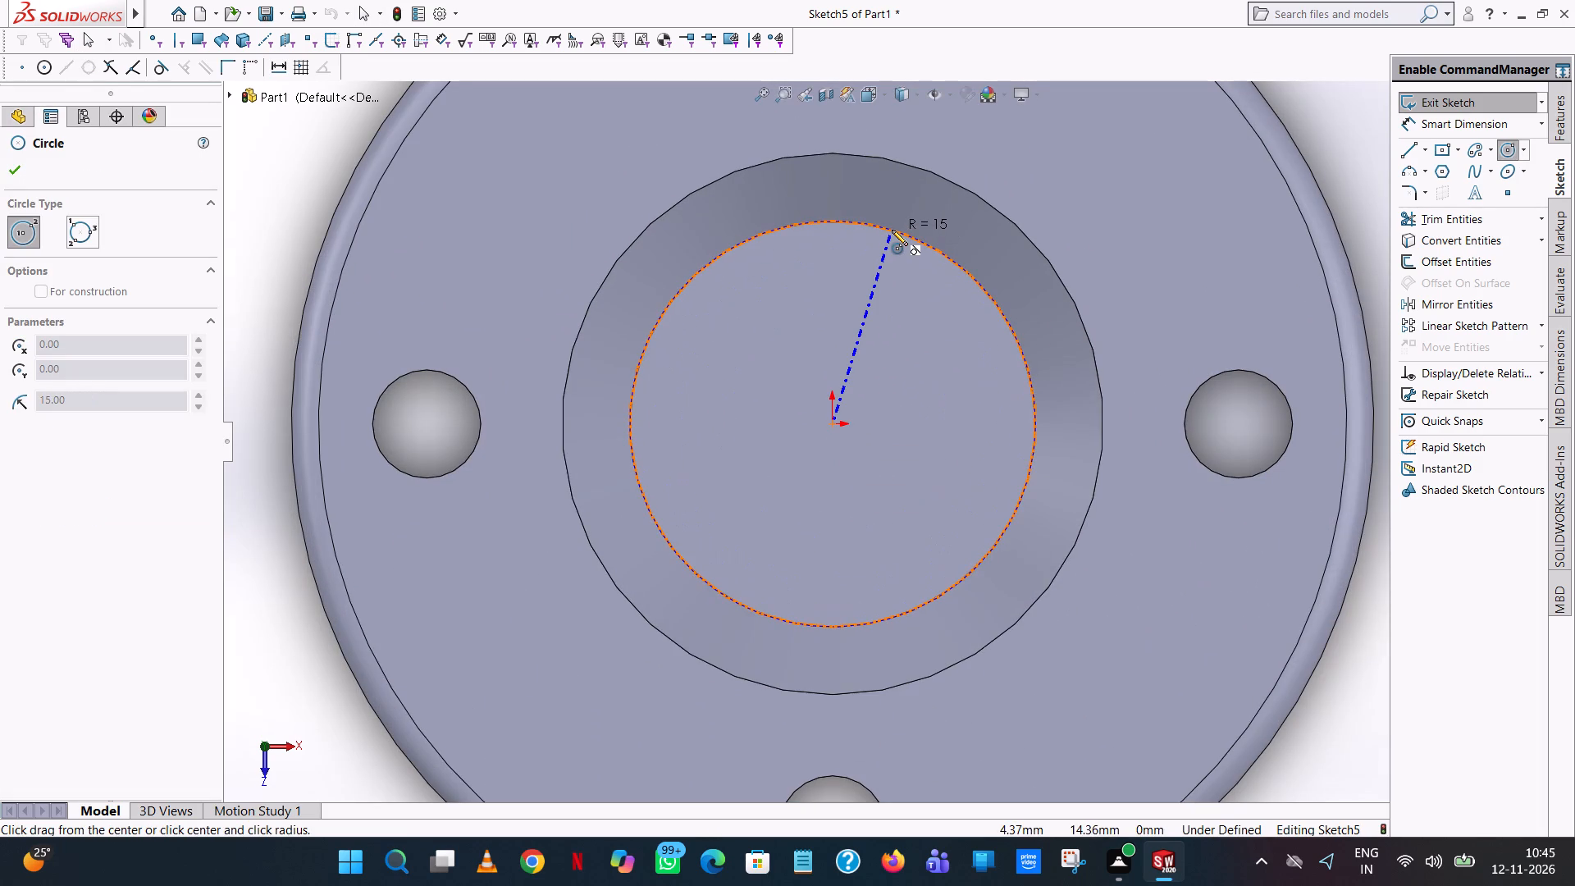
pyautogui.click(892, 230)
pyautogui.rightClick(892, 230)
pyautogui.click(984, 240)
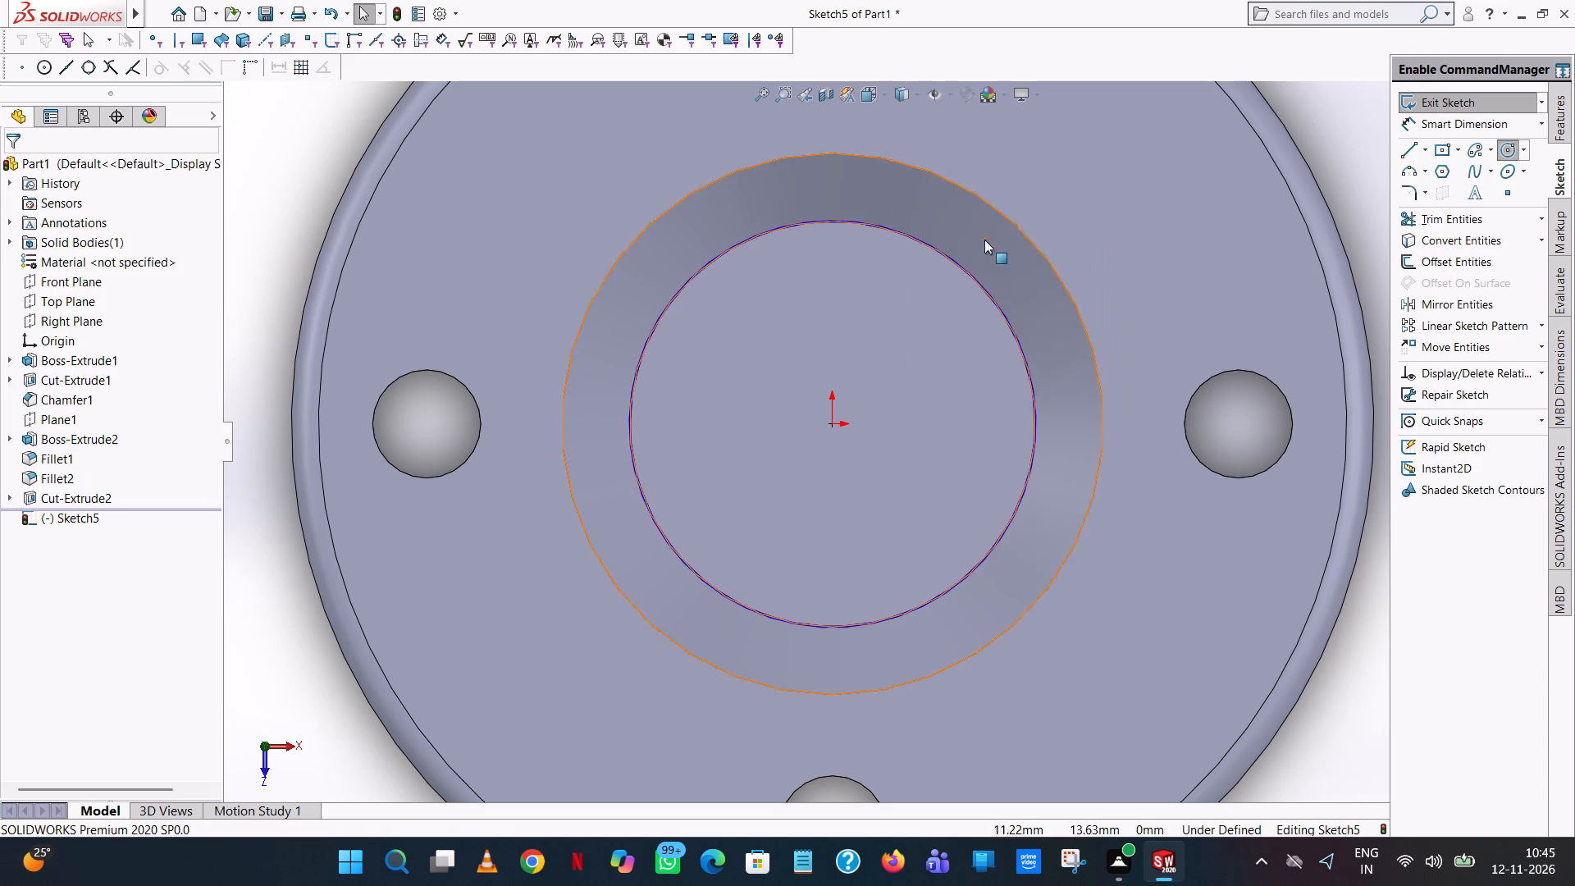
# Add a diameter dimension to the bore circle.
pyautogui.scroll(7, 895, 304)
pyautogui.moveTo(897, 304); pyautogui.dragTo(998, 332, button='middle')
pyautogui.scroll(-1, 985, 256)
pyautogui.scroll(1, 998, 332)
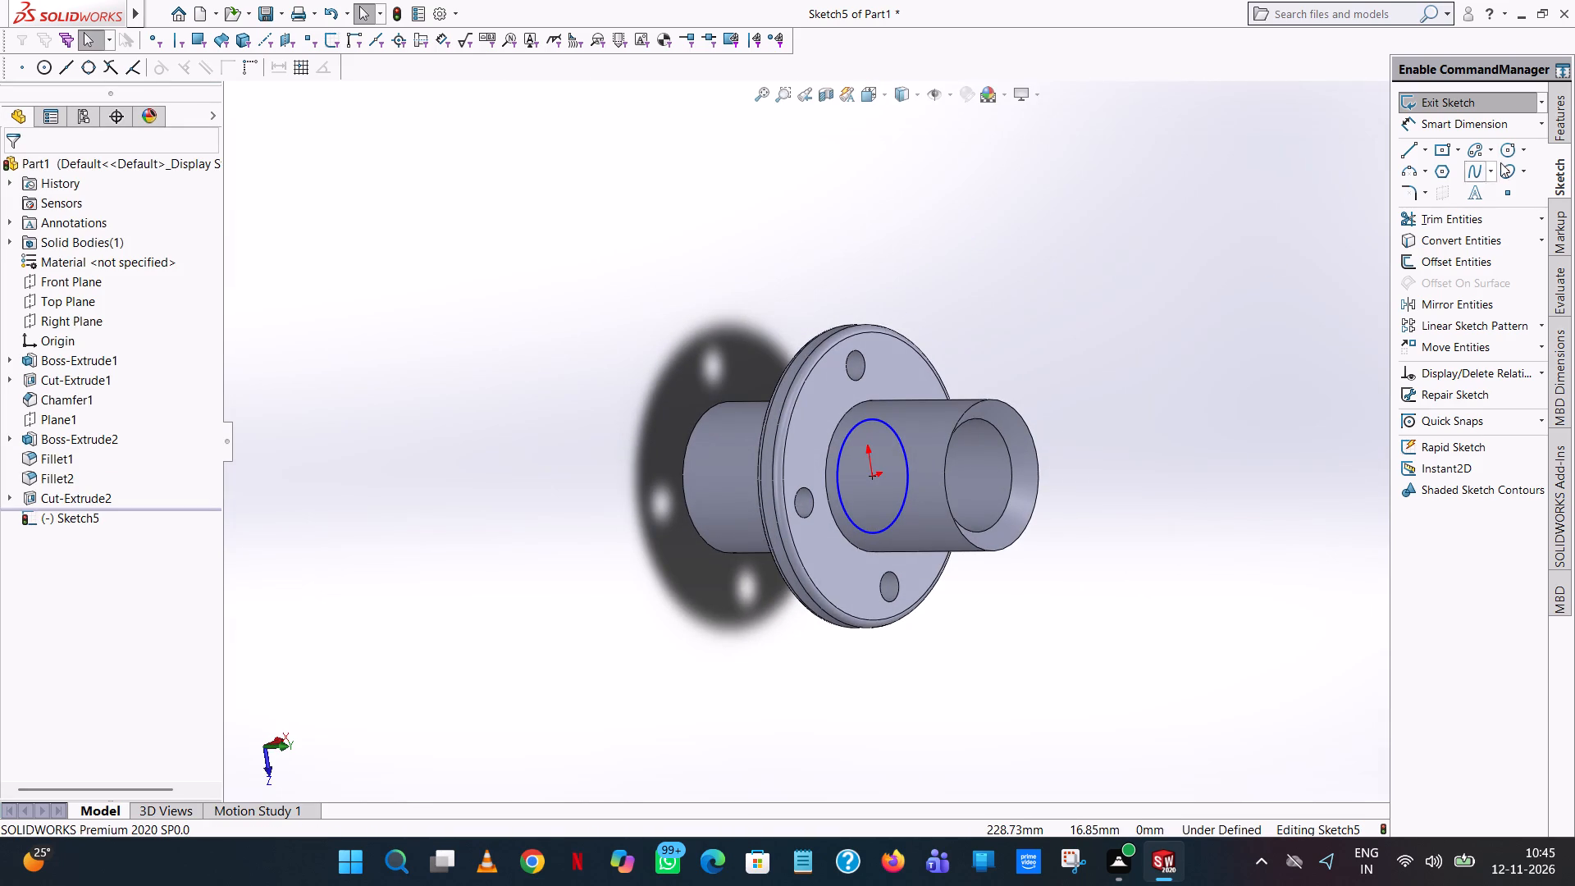
pyautogui.click(1497, 123)
pyautogui.click(838, 486)
pyautogui.click(493, 486)
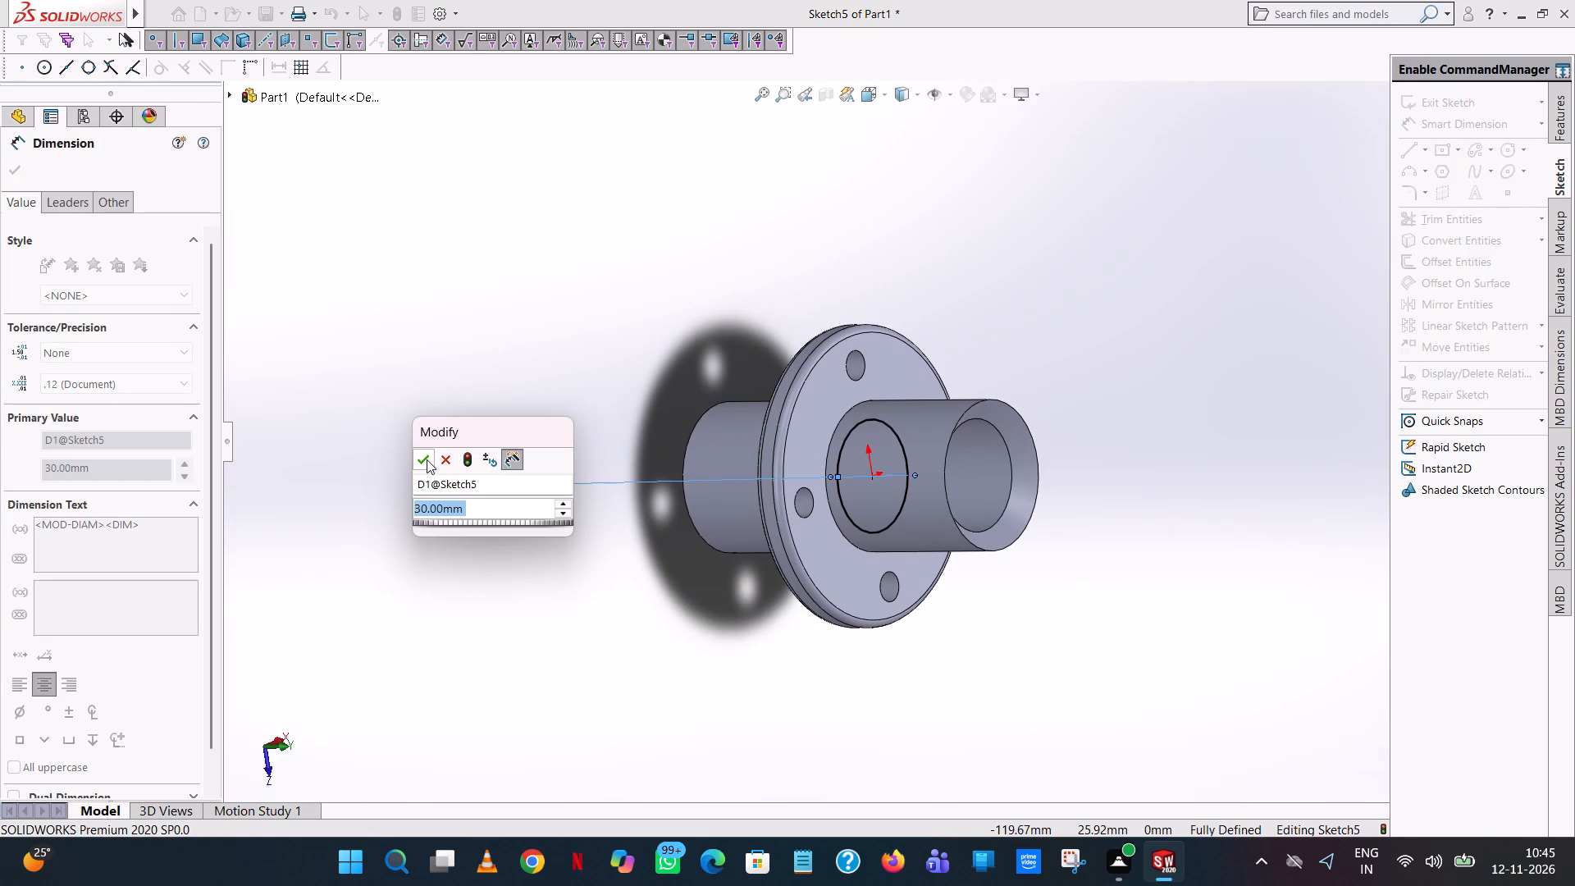
pyautogui.click(427, 459)
pyautogui.click(558, 327)
# Cut the 30 mm bore circle from the sketch plane with a Blind Extruded Cut 19 mm deep.
pyautogui.click(1568, 137)
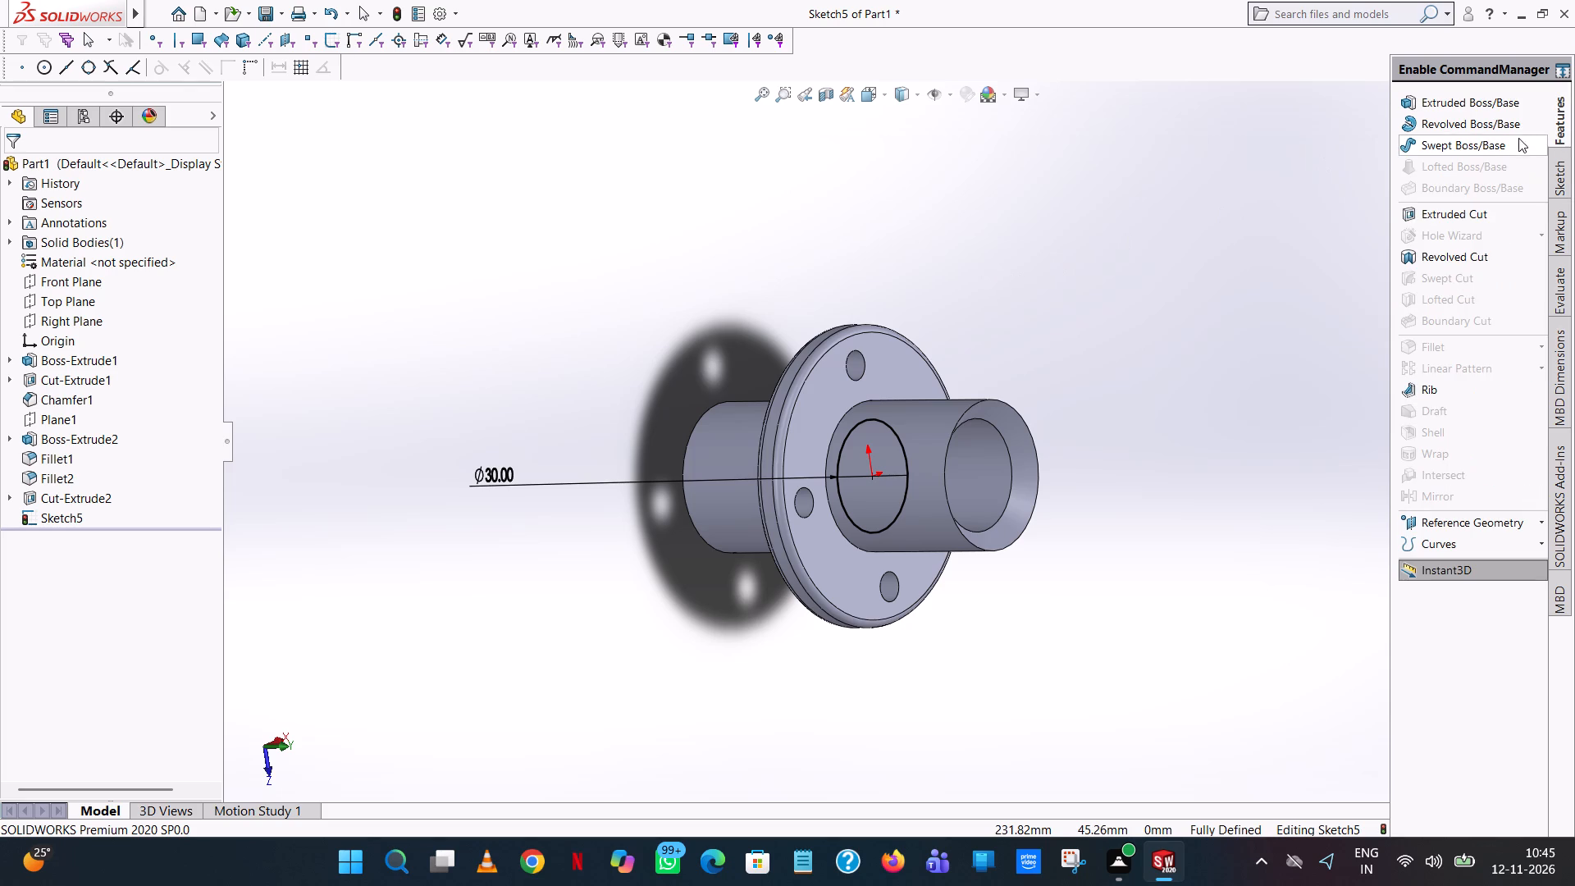
pyautogui.click(1423, 209)
pyautogui.scroll(1, 635, 217)
pyautogui.moveTo(635, 217); pyautogui.dragTo(725, 244, button='middle')
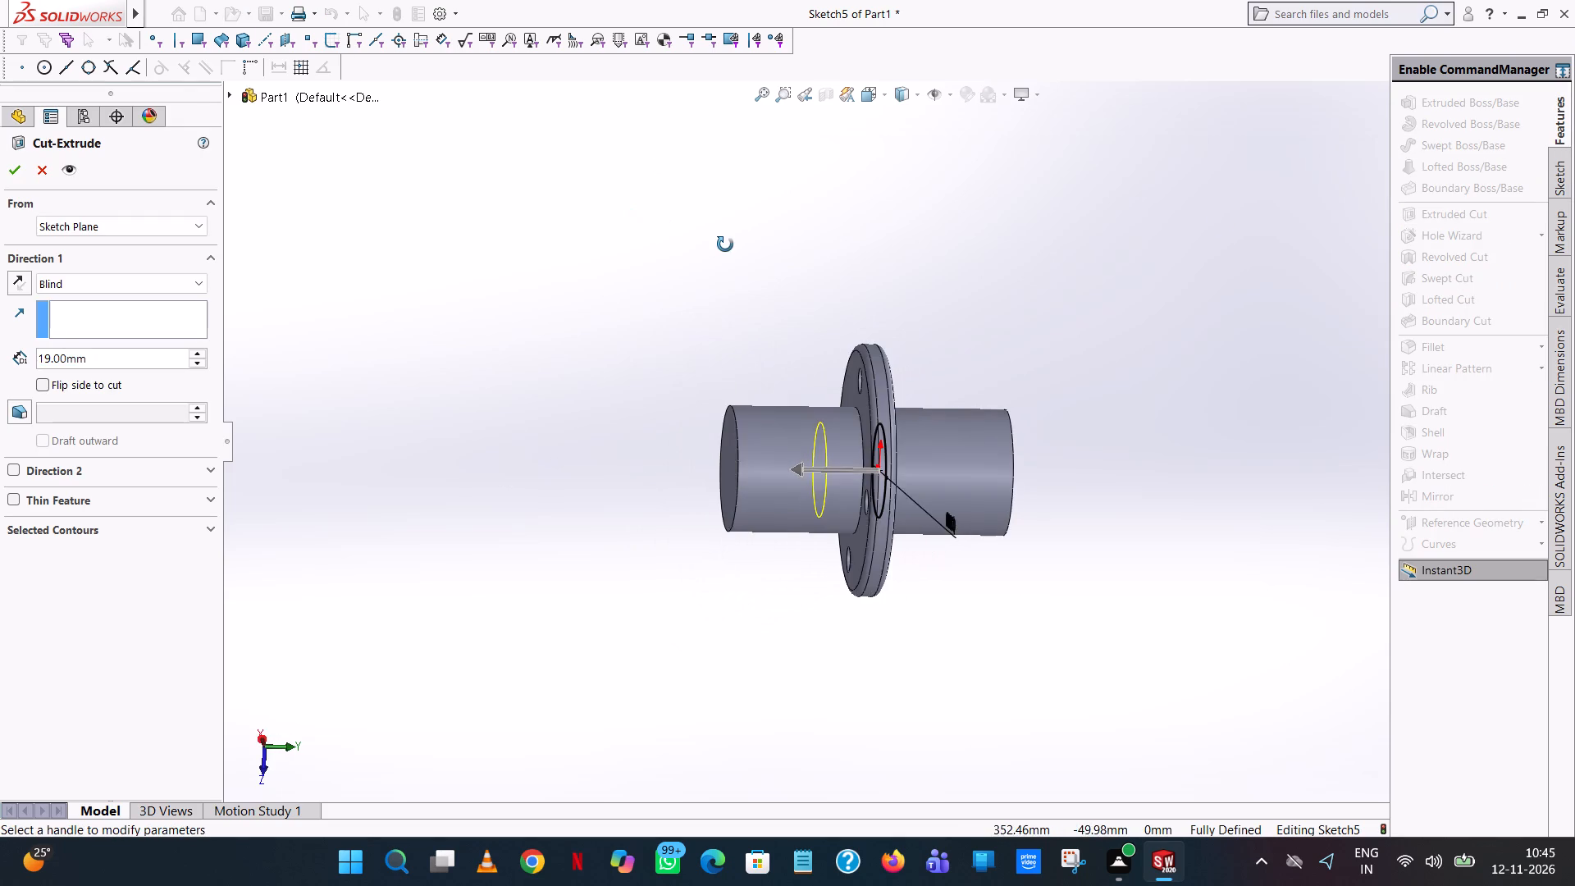
pyautogui.moveTo(725, 244); pyautogui.dragTo(697, 261, button='middle')
pyautogui.click(2, 165)
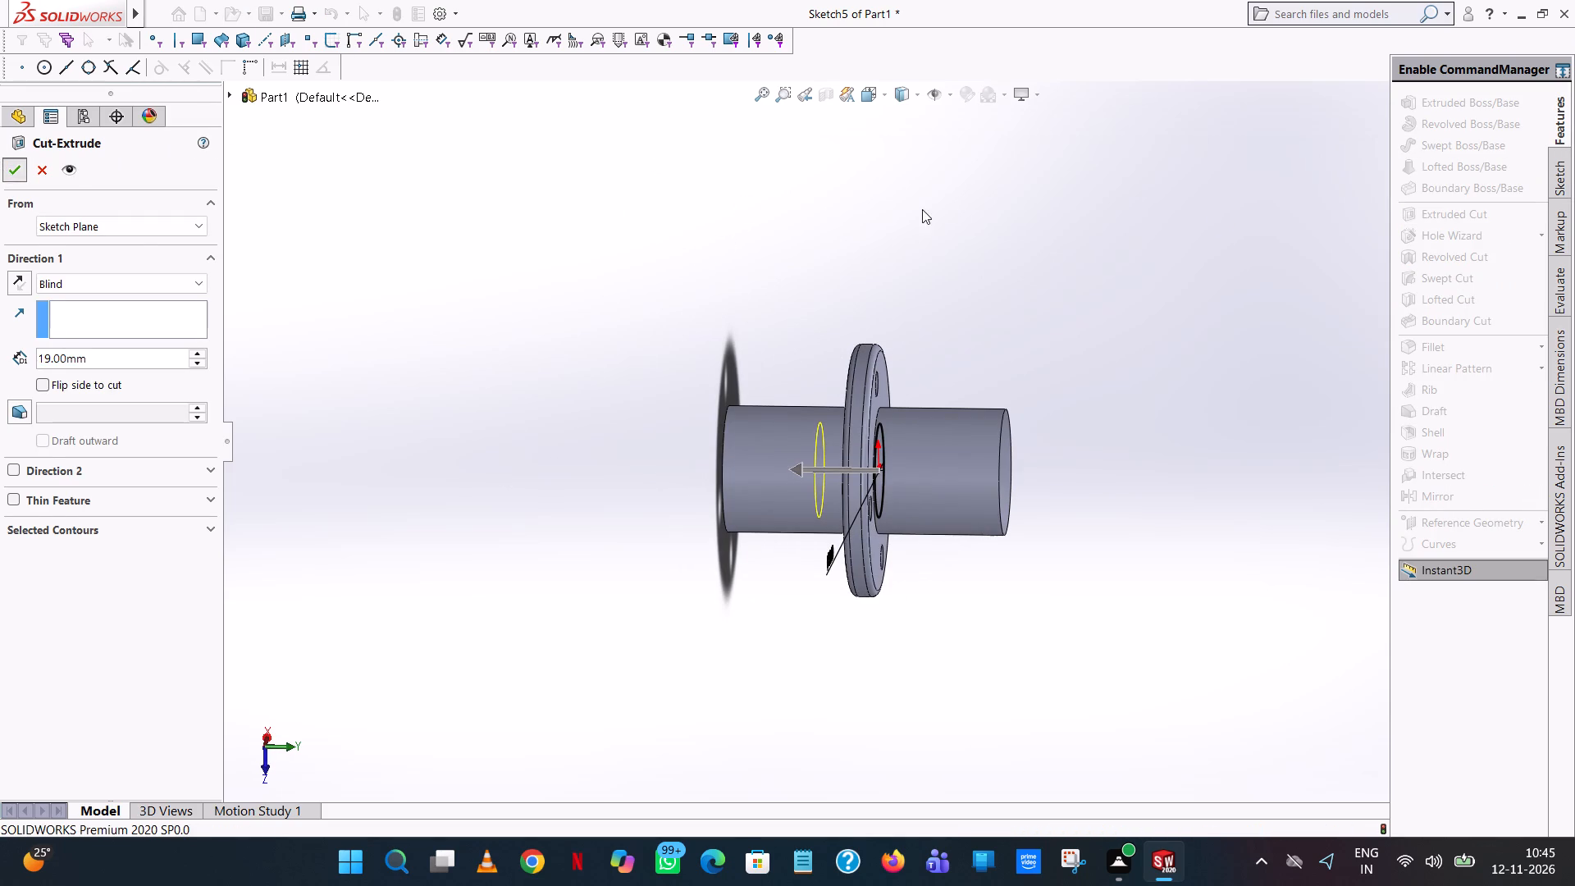
pyautogui.click(962, 203)
# Examine the bore, flange and both tube ends from several angles after the cut.
pyautogui.moveTo(747, 337); pyautogui.dragTo(609, 310, button='middle')
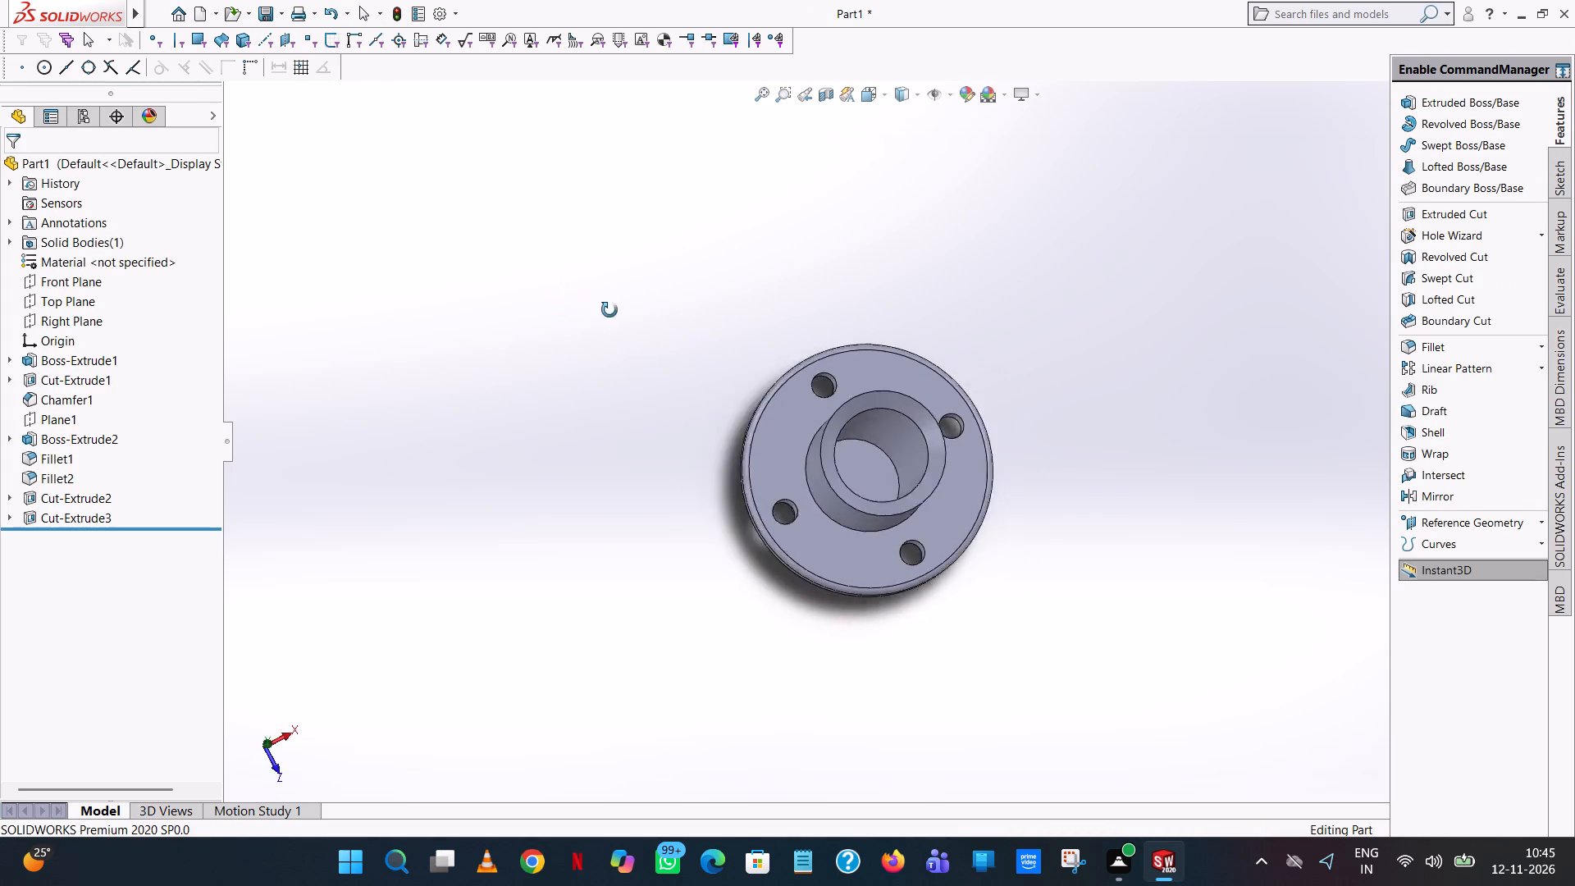
pyautogui.moveTo(609, 310); pyautogui.dragTo(737, 760, button='middle')
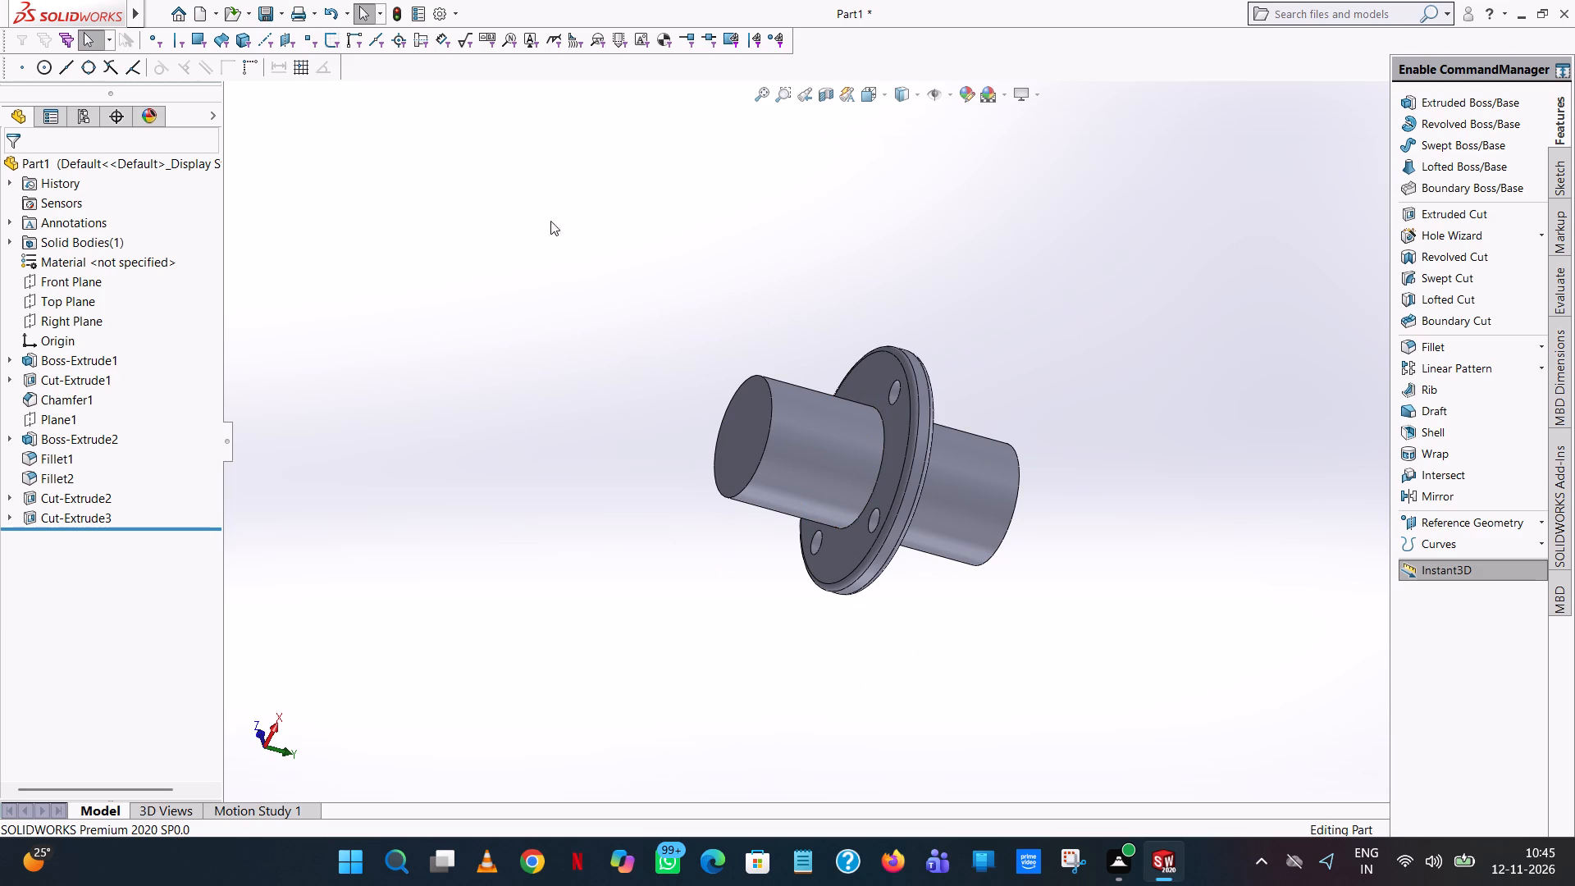
pyautogui.scroll(1, 792, 336)
pyautogui.moveTo(792, 336); pyautogui.dragTo(419, 364, button='middle')
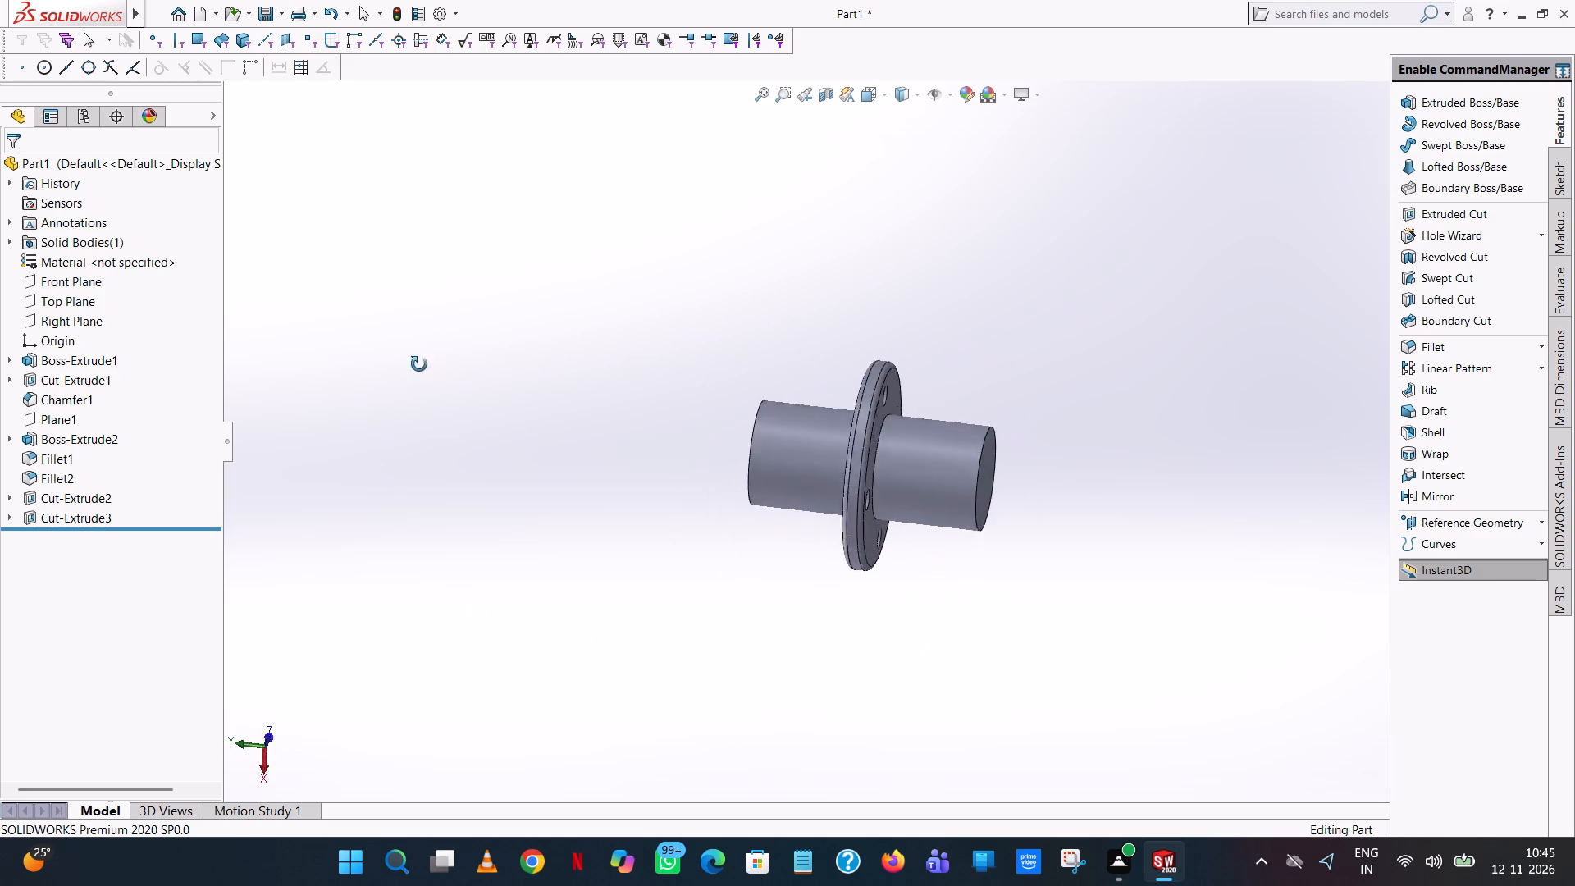
pyautogui.moveTo(419, 364); pyautogui.dragTo(587, 365, button='middle')
pyautogui.middleClick(587, 365)
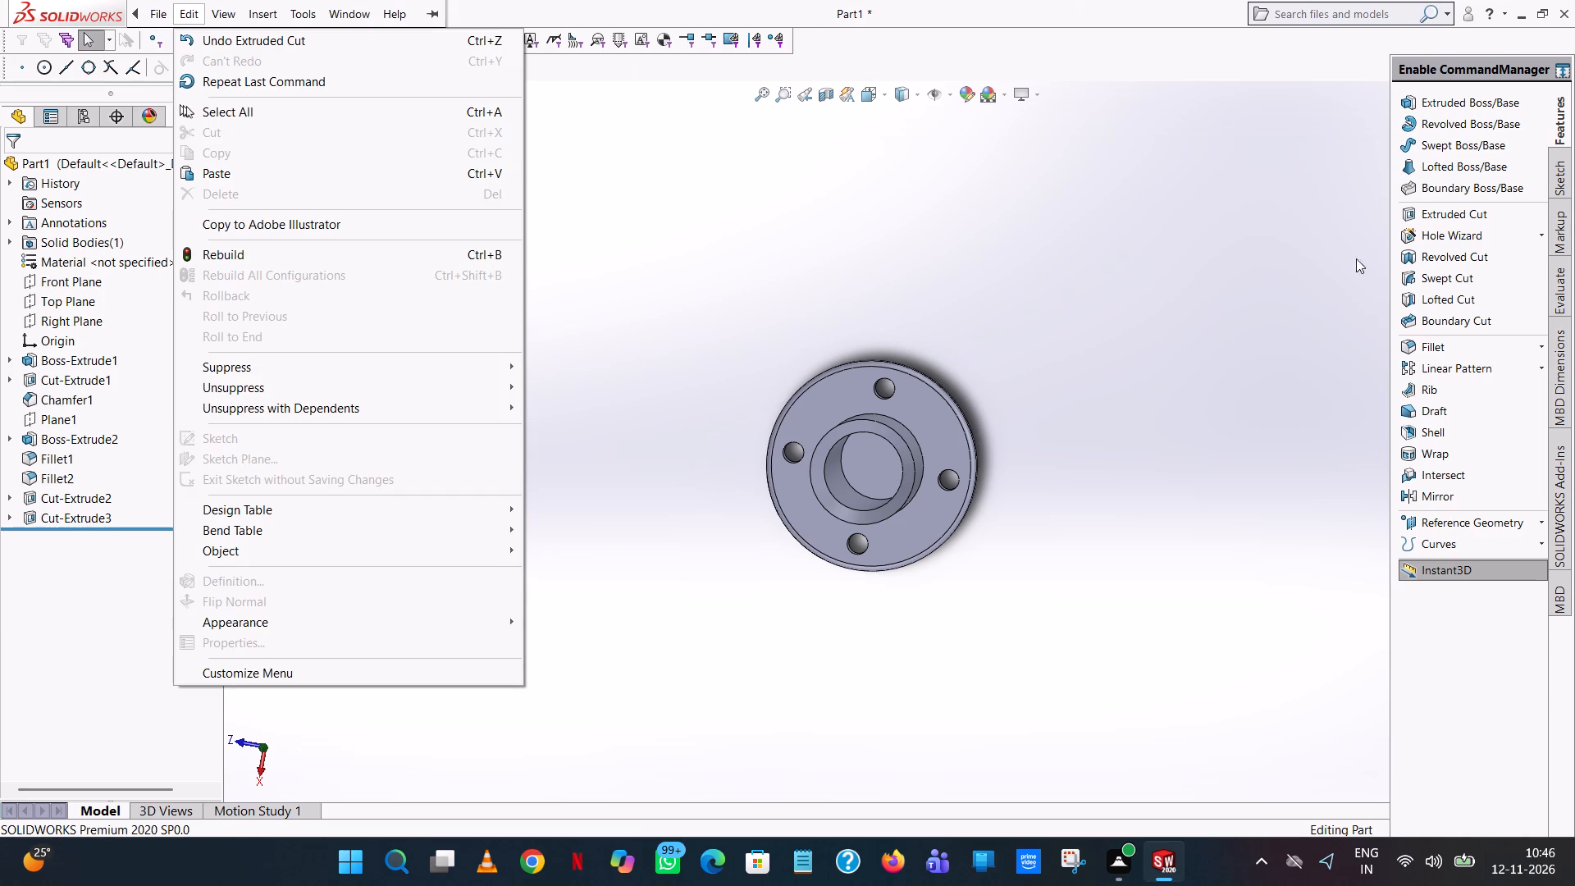
pyautogui.click(1098, 365)
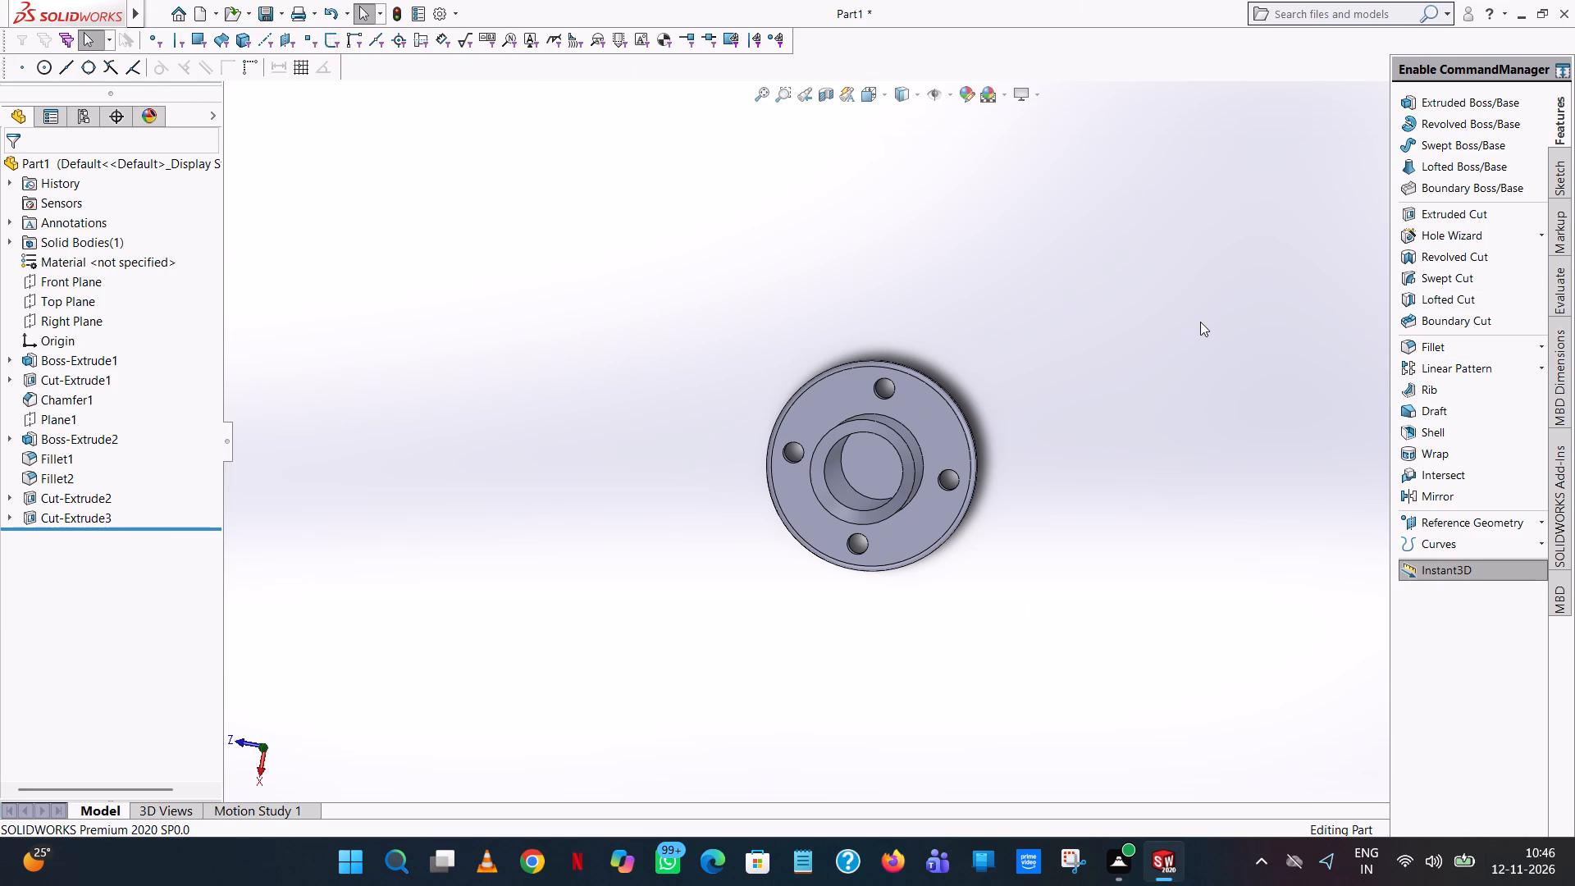
pyautogui.moveTo(838, 459); pyautogui.dragTo(890, 327, button='middle')
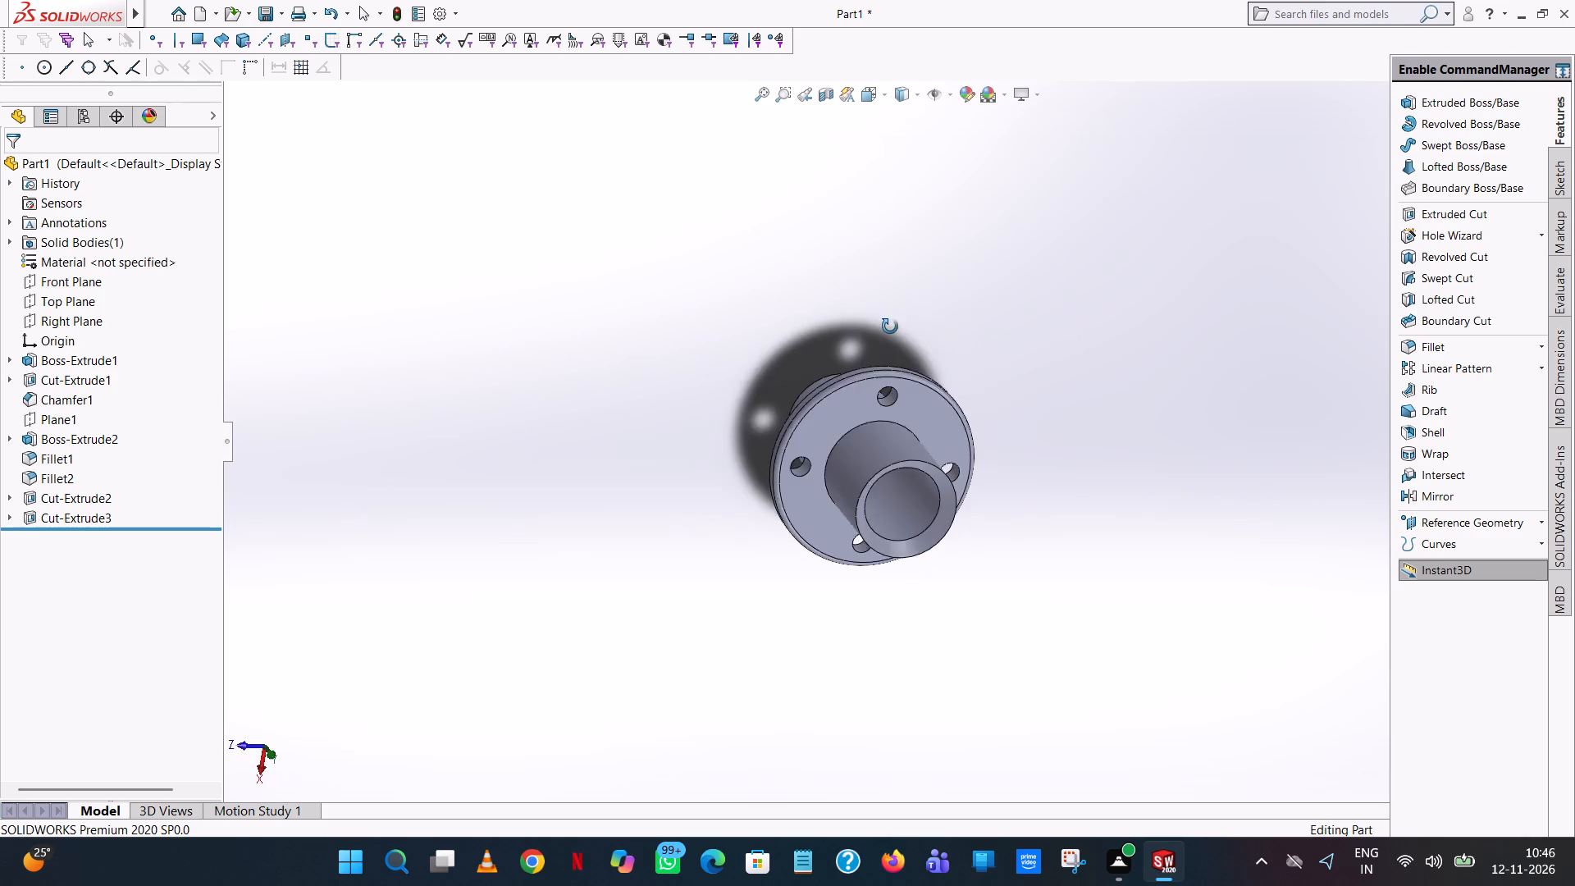
pyautogui.moveTo(890, 327); pyautogui.dragTo(771, 139, button='middle')
pyautogui.scroll(1, 771, 139)
pyautogui.moveTo(881, 471); pyautogui.dragTo(901, 232, button='middle')
pyautogui.scroll(1, 877, 466)
pyautogui.scroll(1, 901, 234)
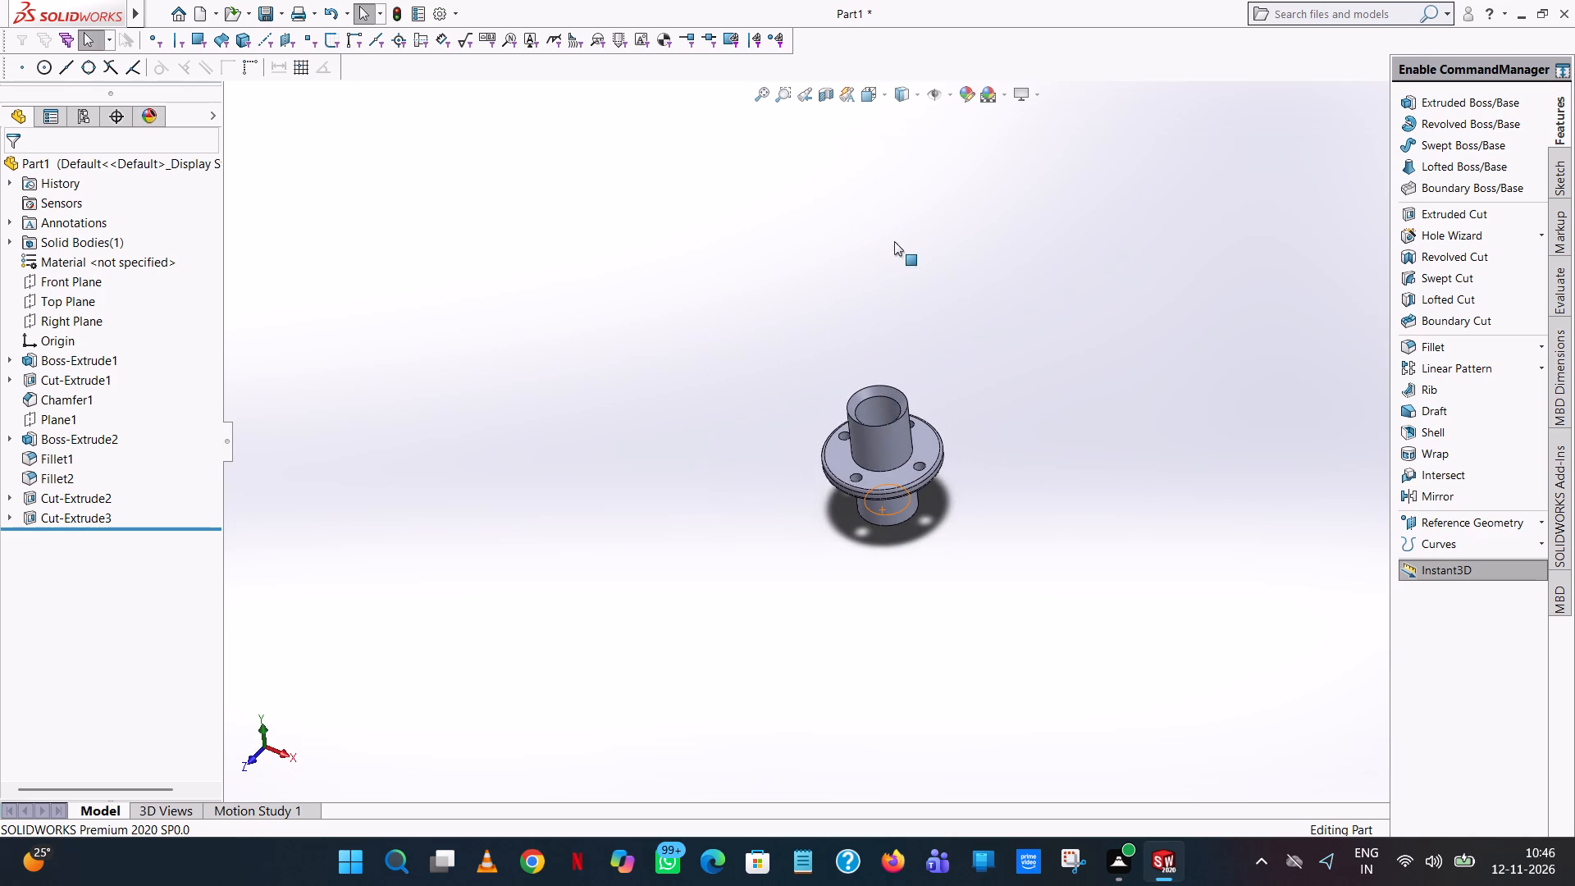
pyautogui.moveTo(870, 461); pyautogui.dragTo(911, 317, button='middle')
pyautogui.scroll(-6, 880, 451)
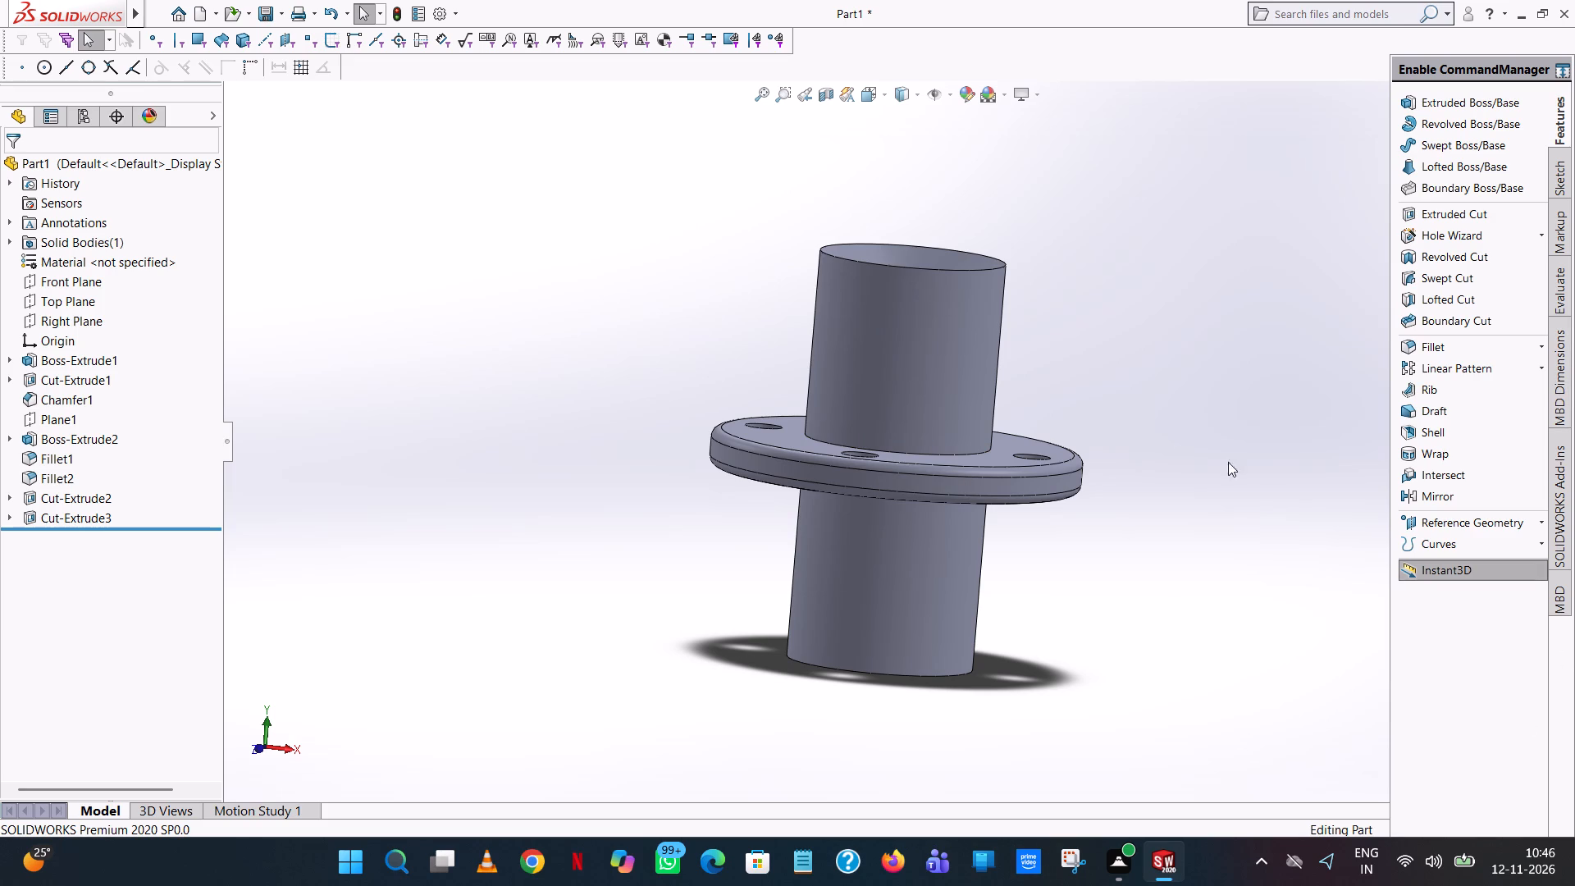
# Set the colour of the whole part to a light lavender-blue from the standard swatches.
pyautogui.rightClick(944, 413)
pyautogui.click(1082, 355)
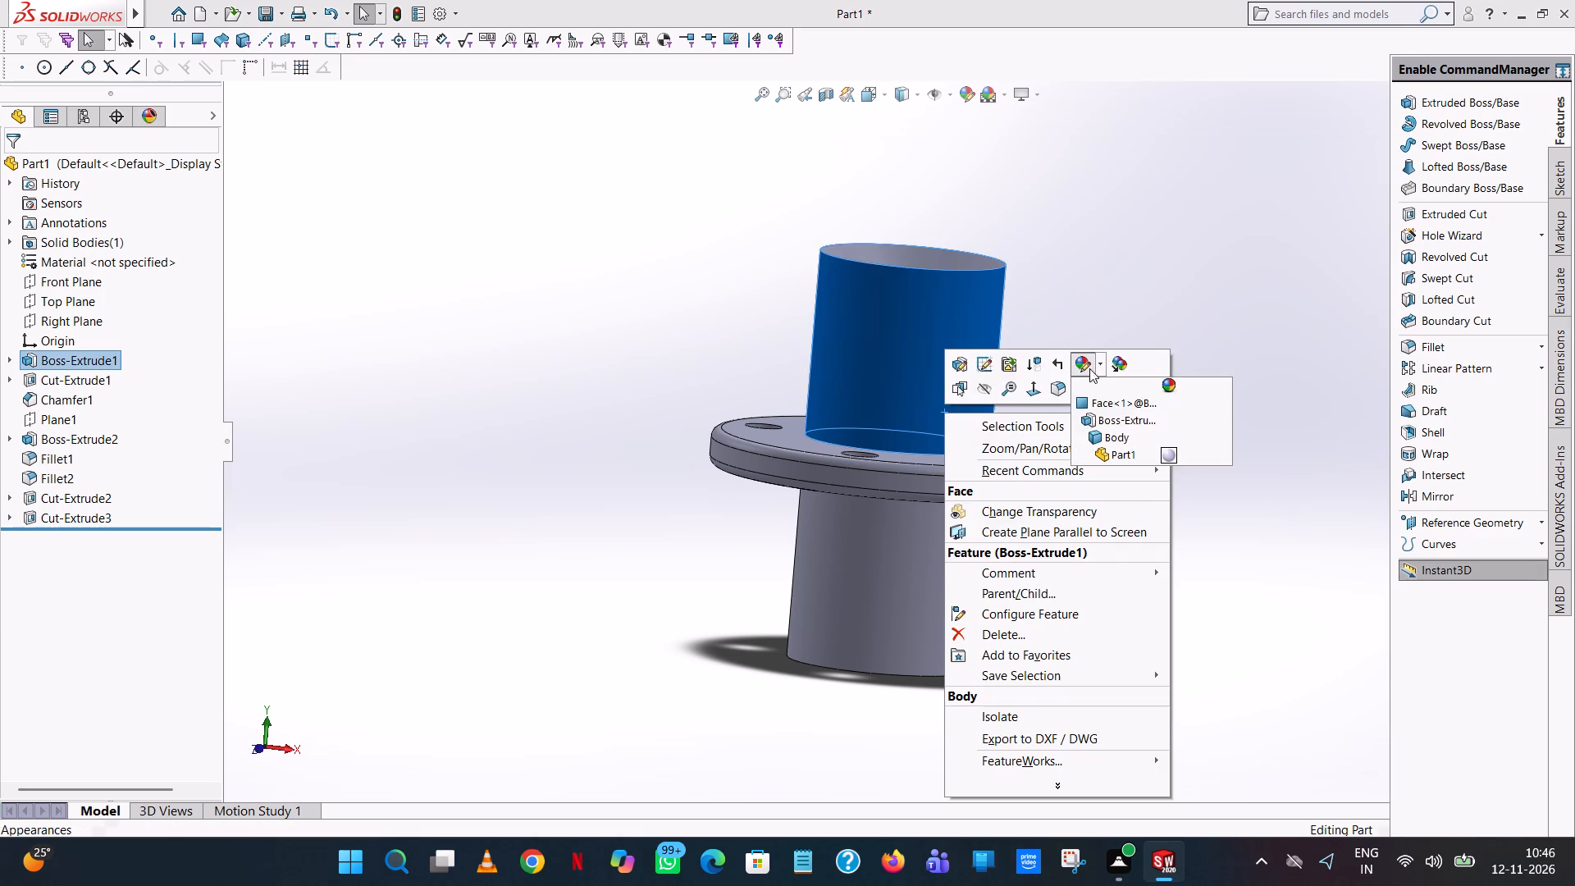
pyautogui.click(1079, 368)
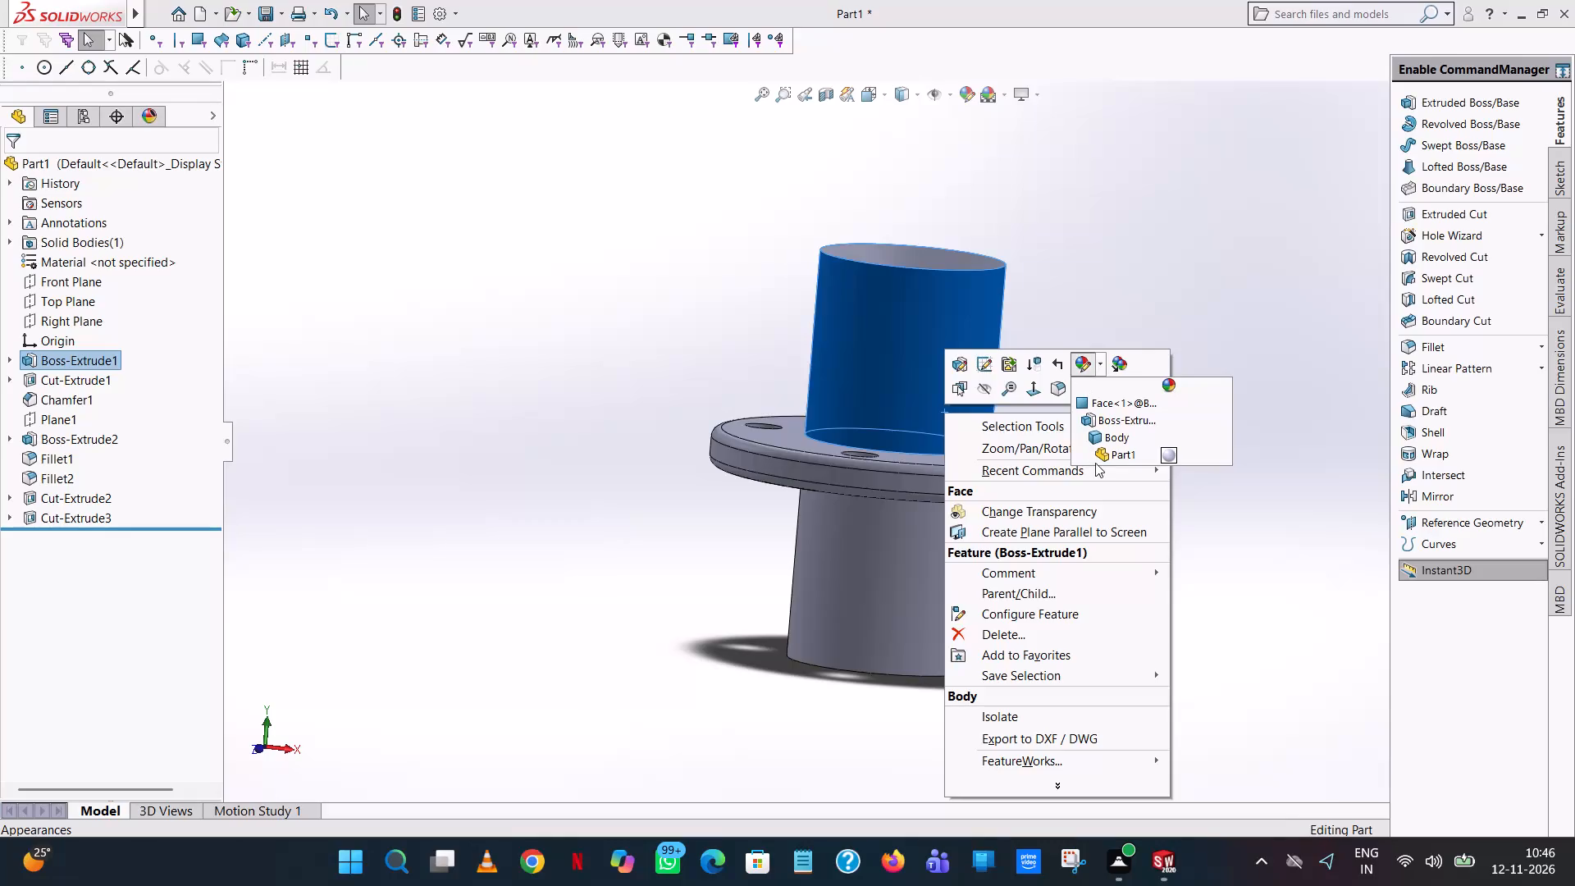
pyautogui.click(1124, 446)
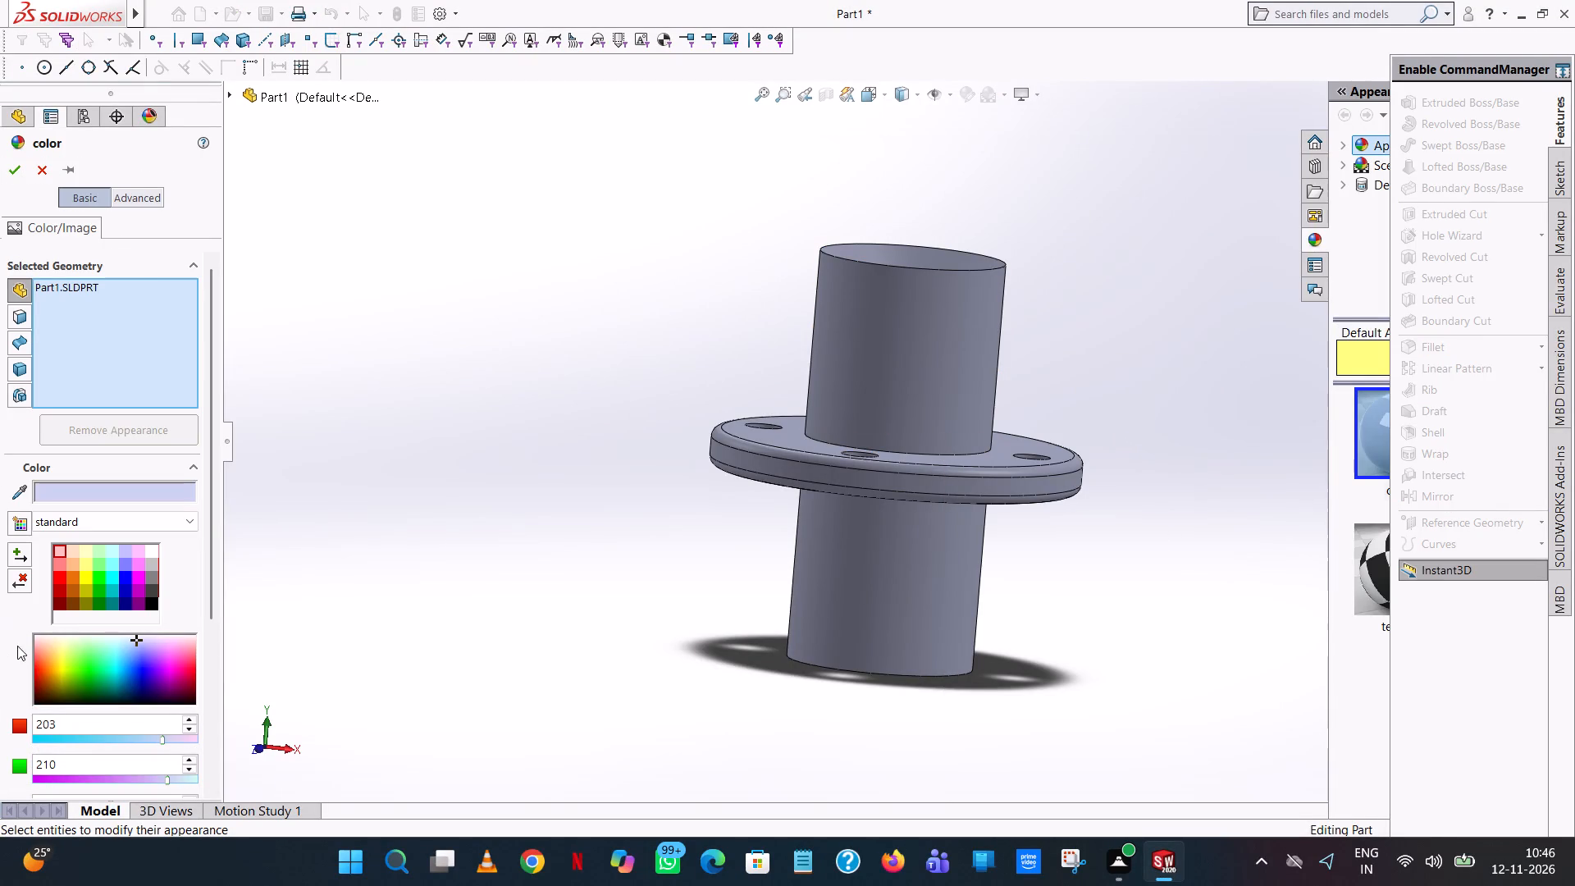
pyautogui.click(125, 565)
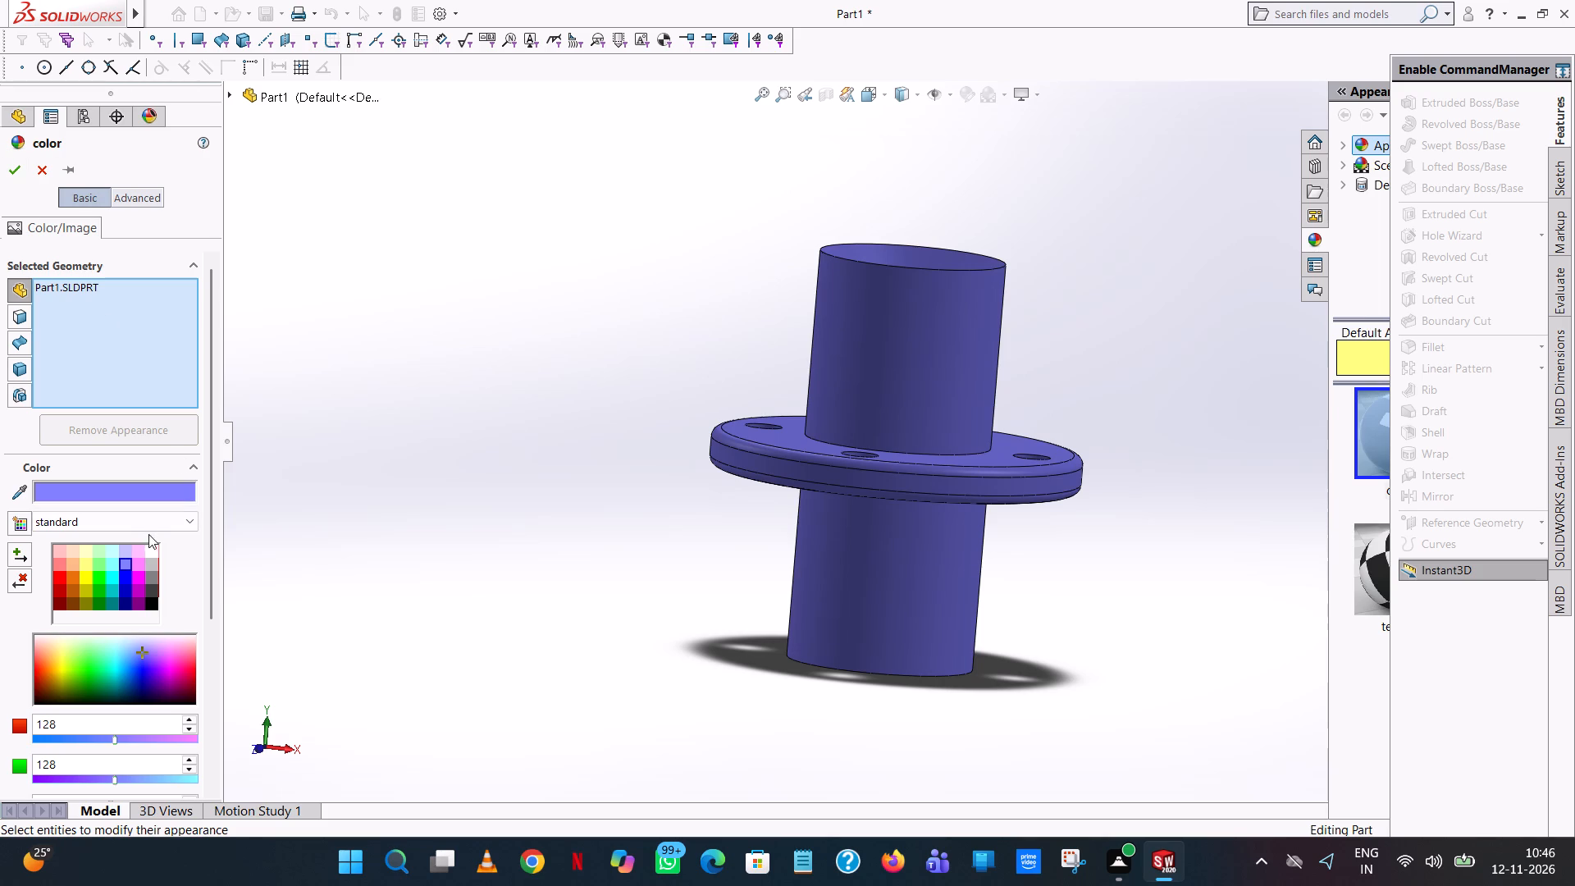
pyautogui.click(129, 547)
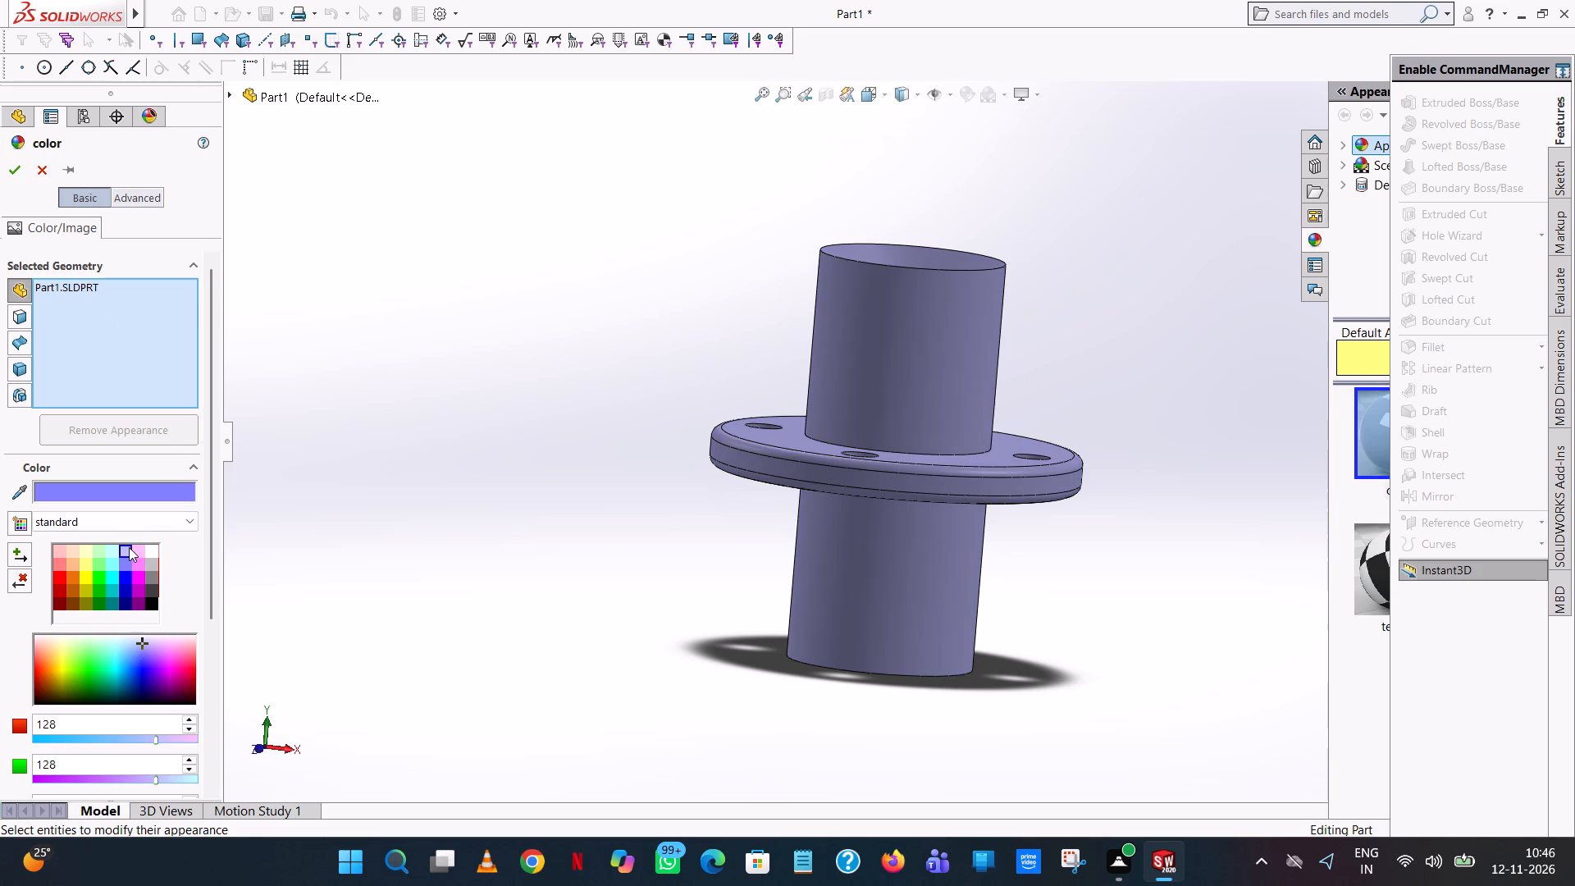
pyautogui.click(19, 163)
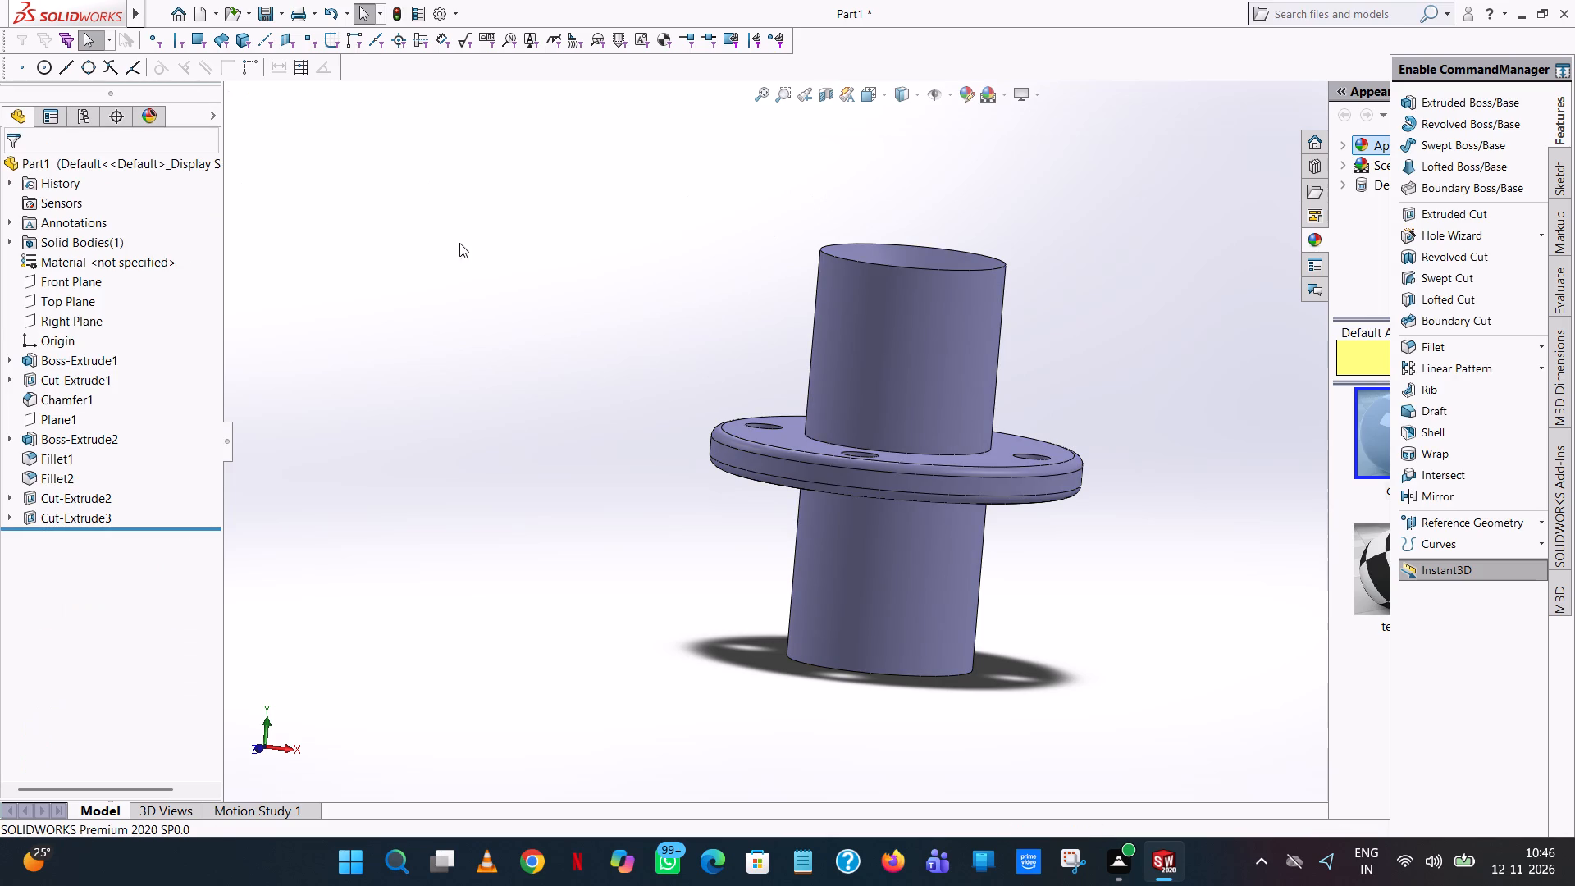
pyautogui.click(525, 320)
# Apply white as a face colour to the tube bore's cylindrical wall and the face at its far end.
pyautogui.moveTo(611, 292); pyautogui.dragTo(553, 539, button='middle')
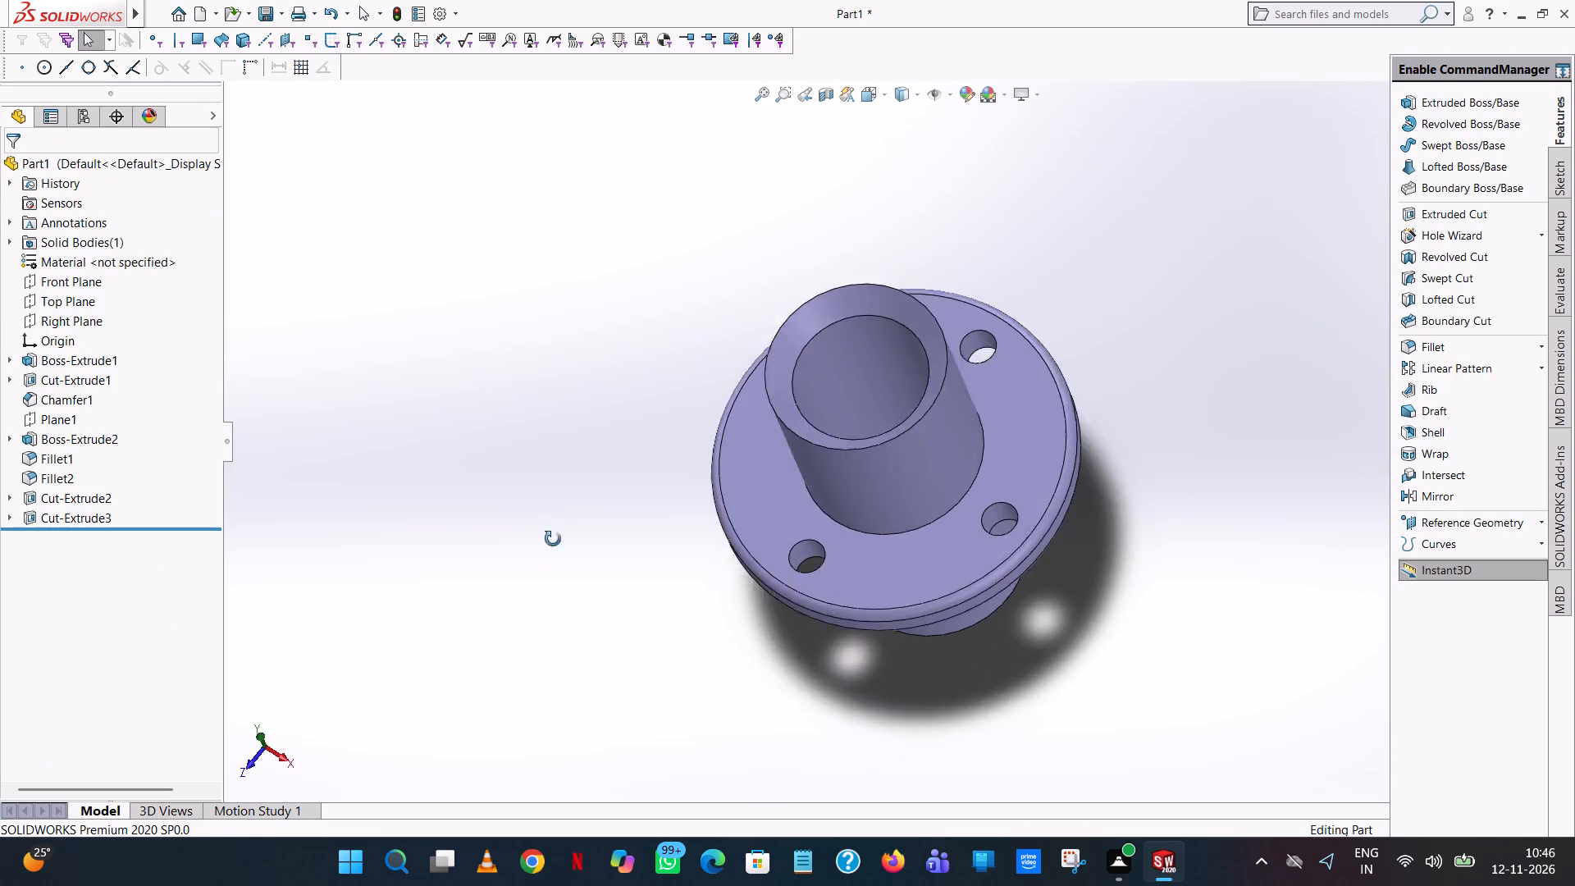
pyautogui.moveTo(553, 539); pyautogui.dragTo(584, 595, button='middle')
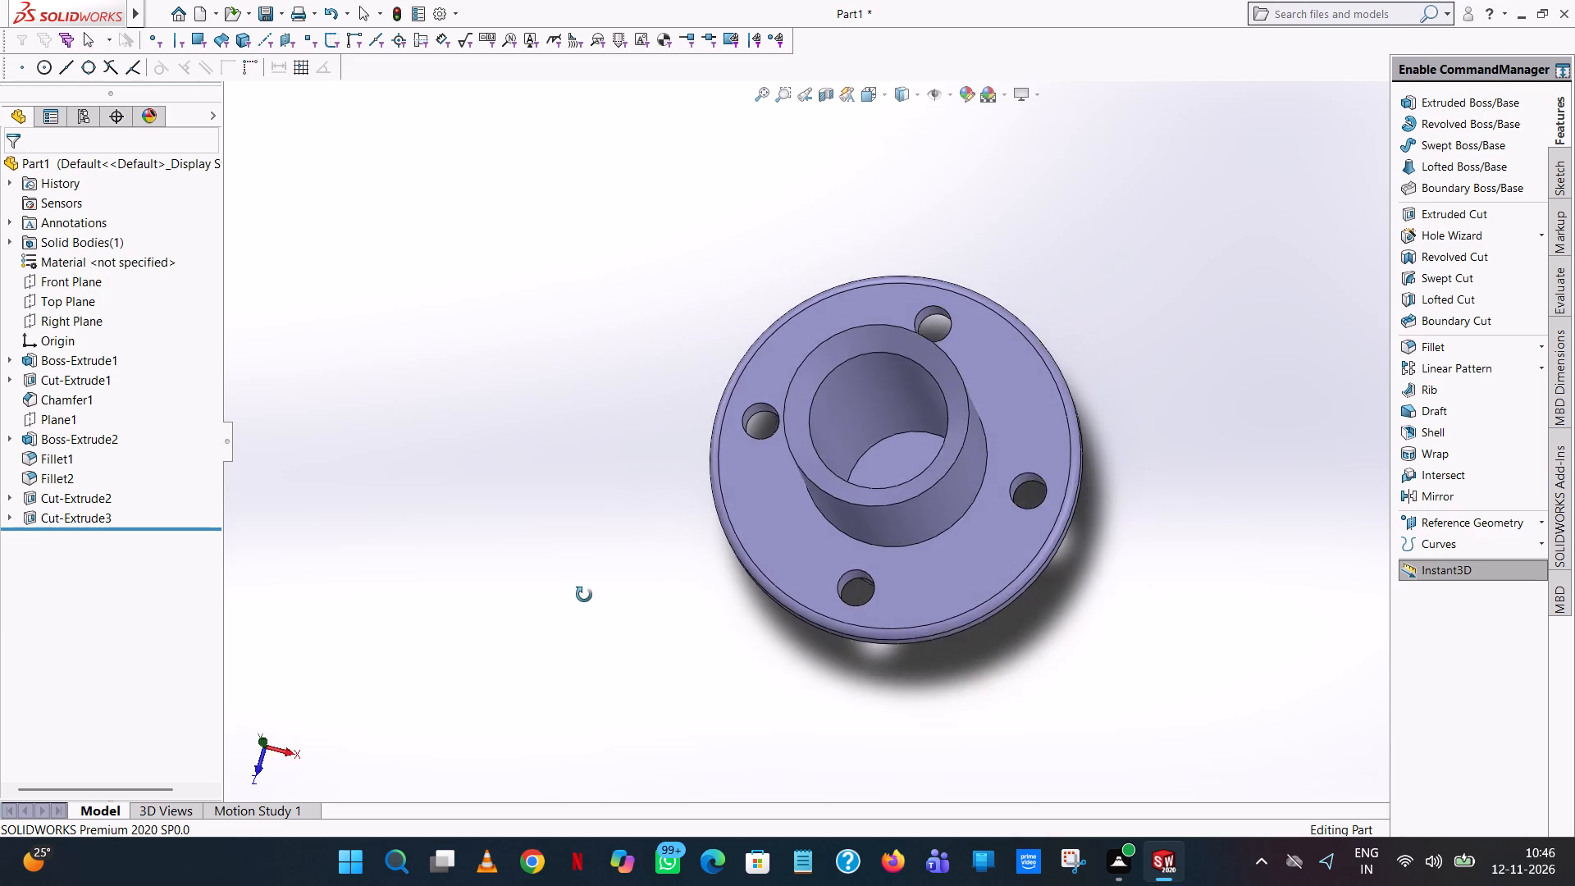
pyautogui.moveTo(584, 595); pyautogui.dragTo(844, 843, button='middle')
pyautogui.scroll(1, 844, 831)
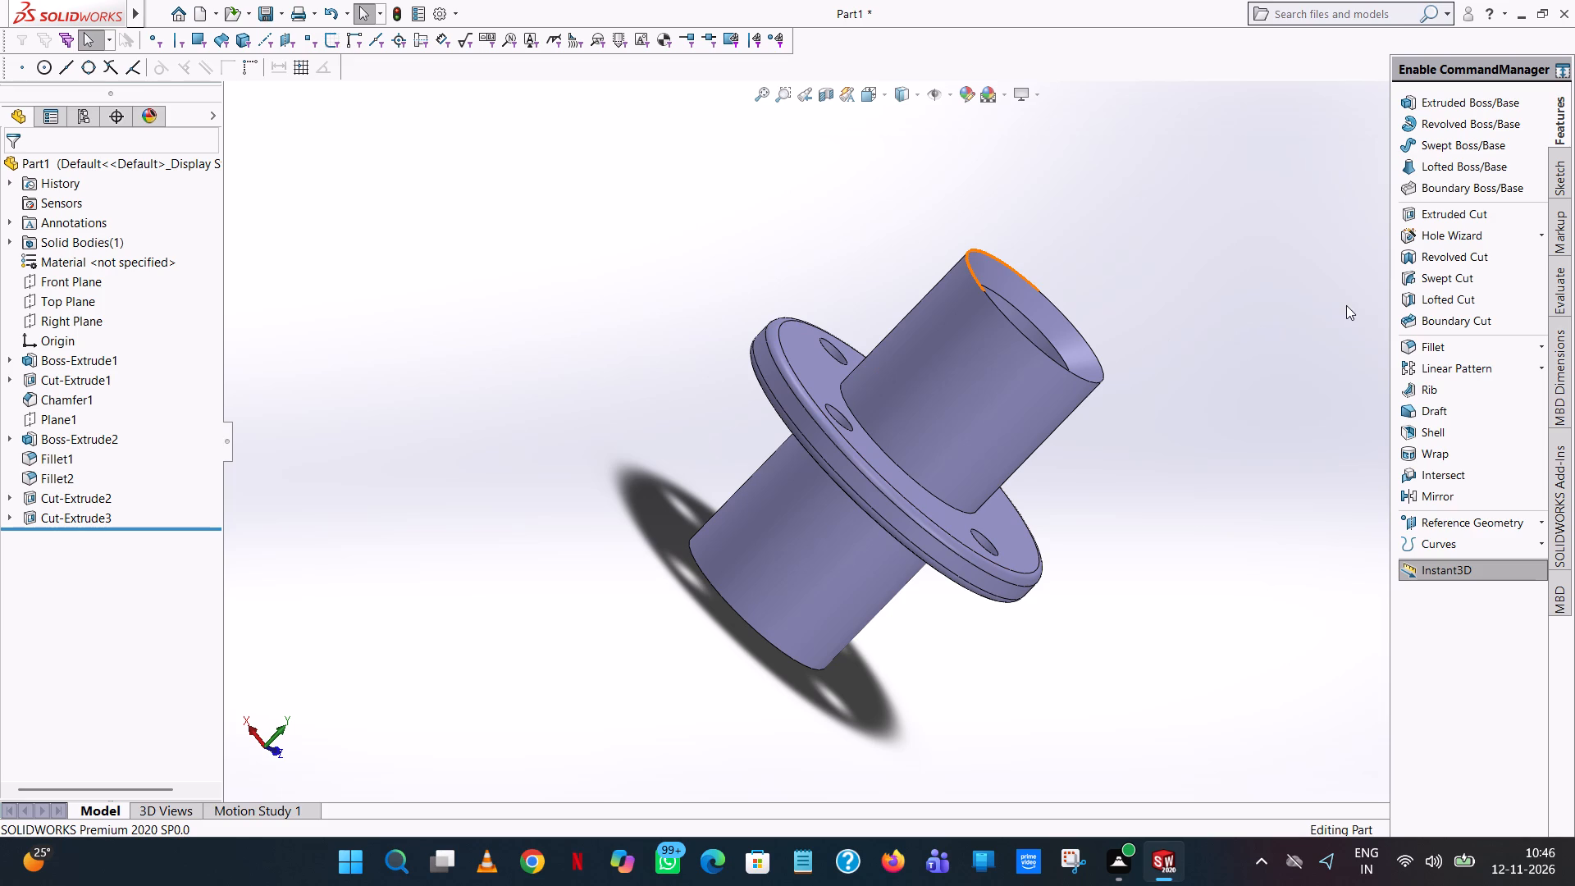
pyautogui.click(1035, 331)
pyautogui.click(1204, 409)
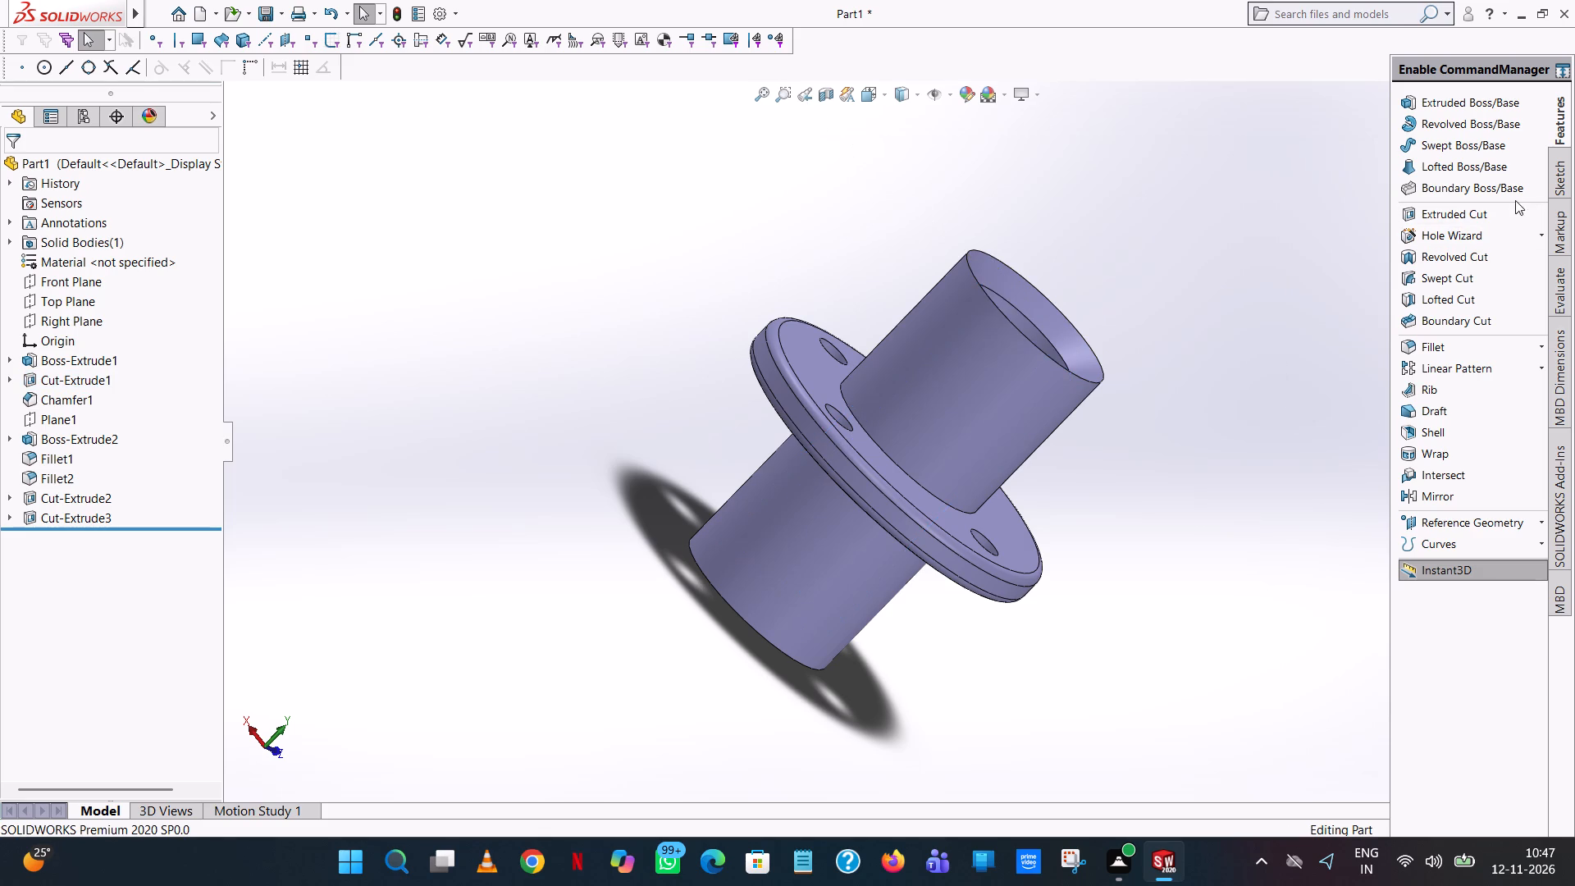
pyautogui.click(1026, 330)
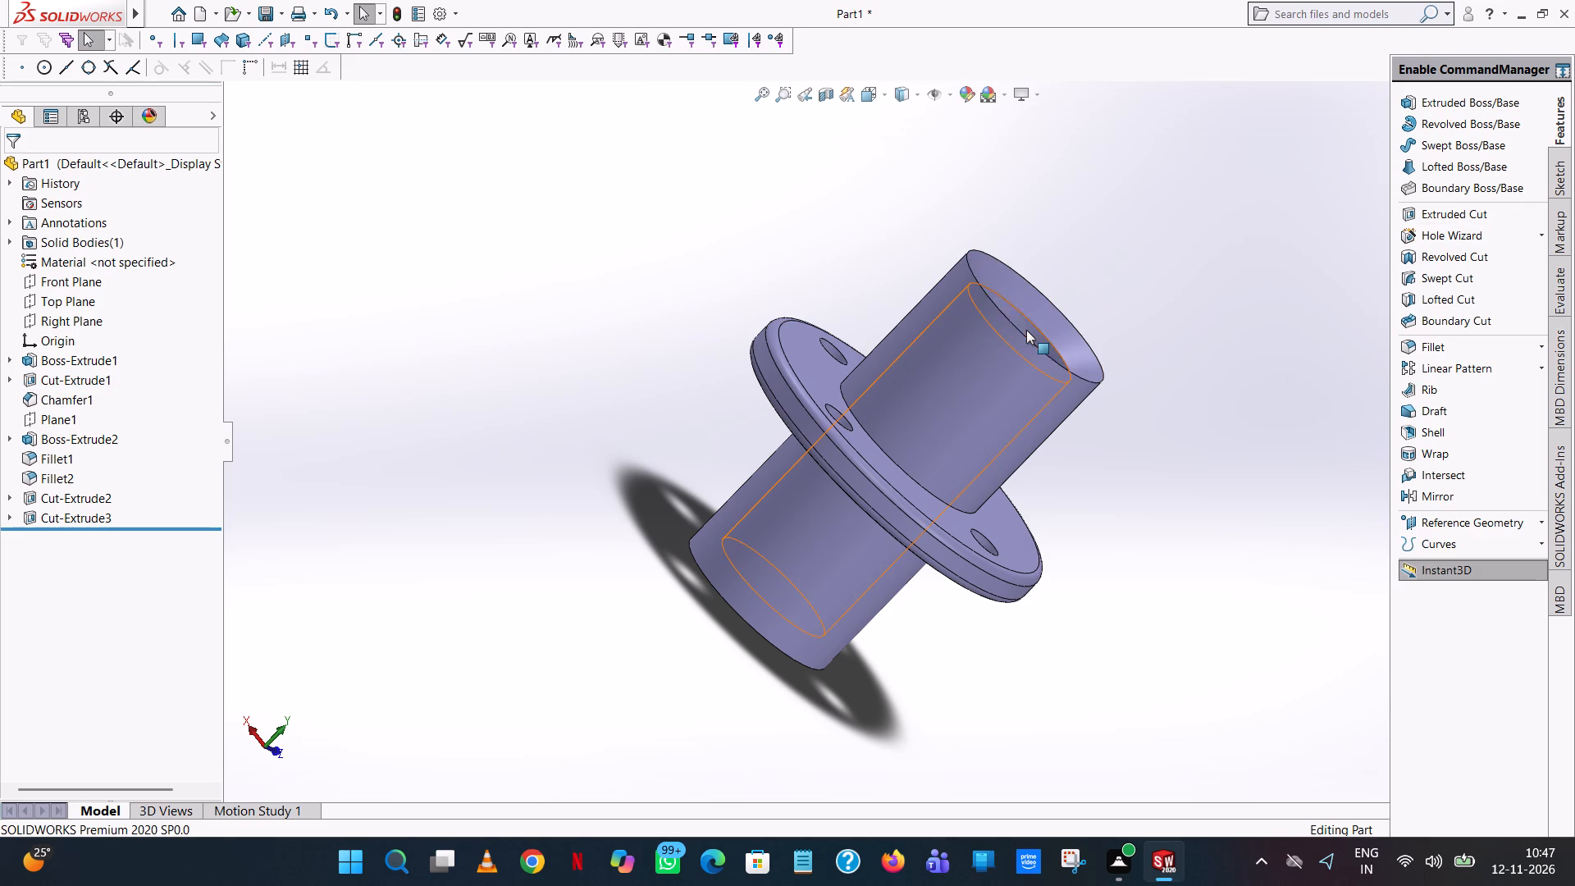
pyautogui.click(1198, 258)
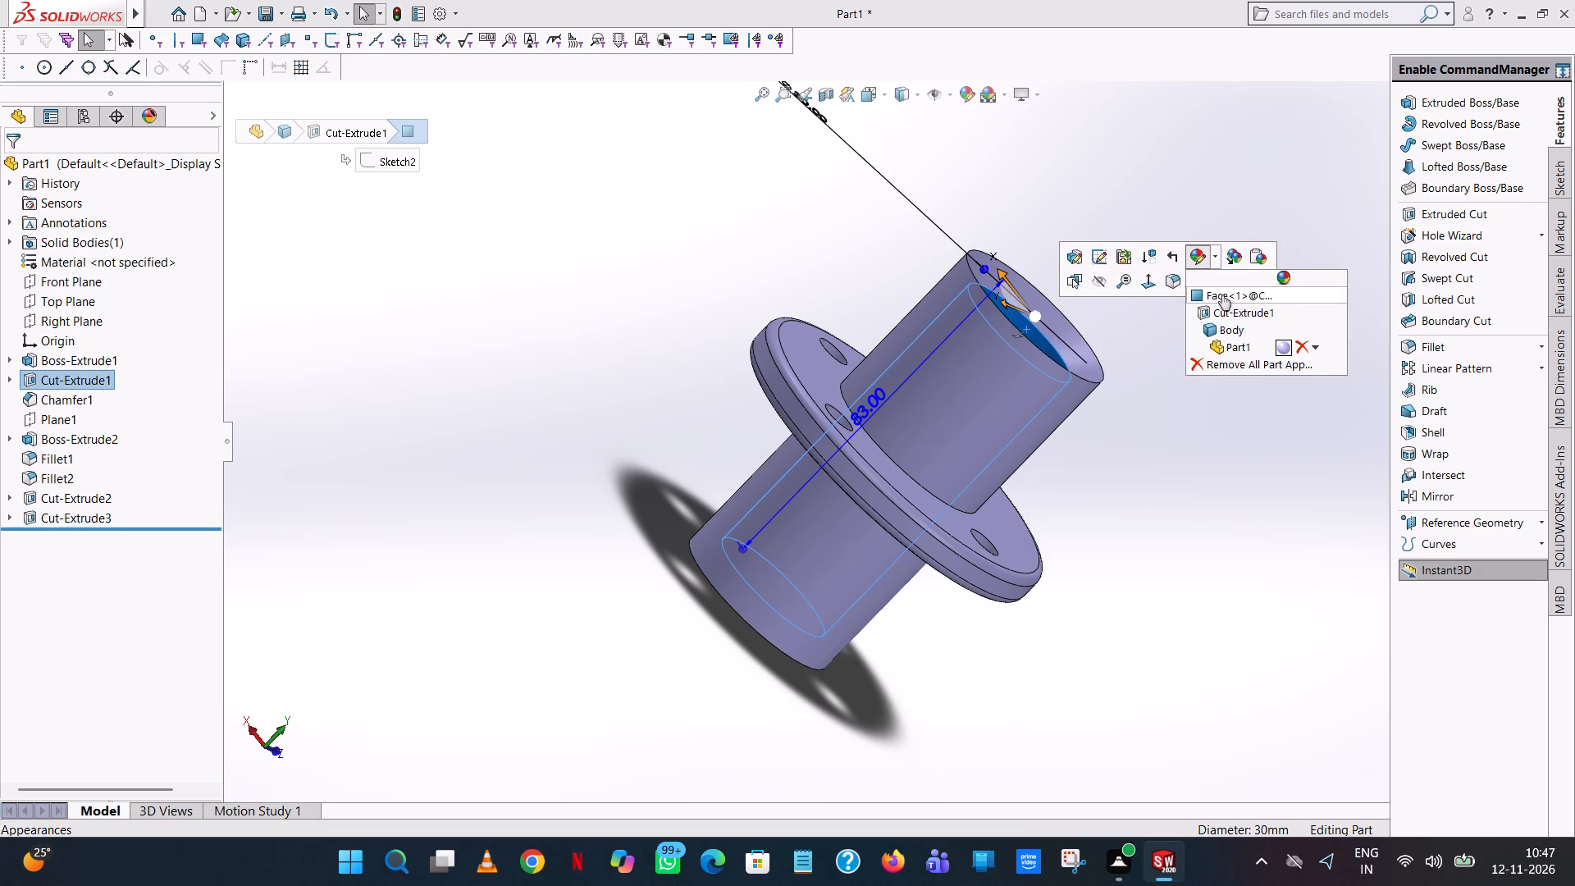
pyautogui.click(1222, 295)
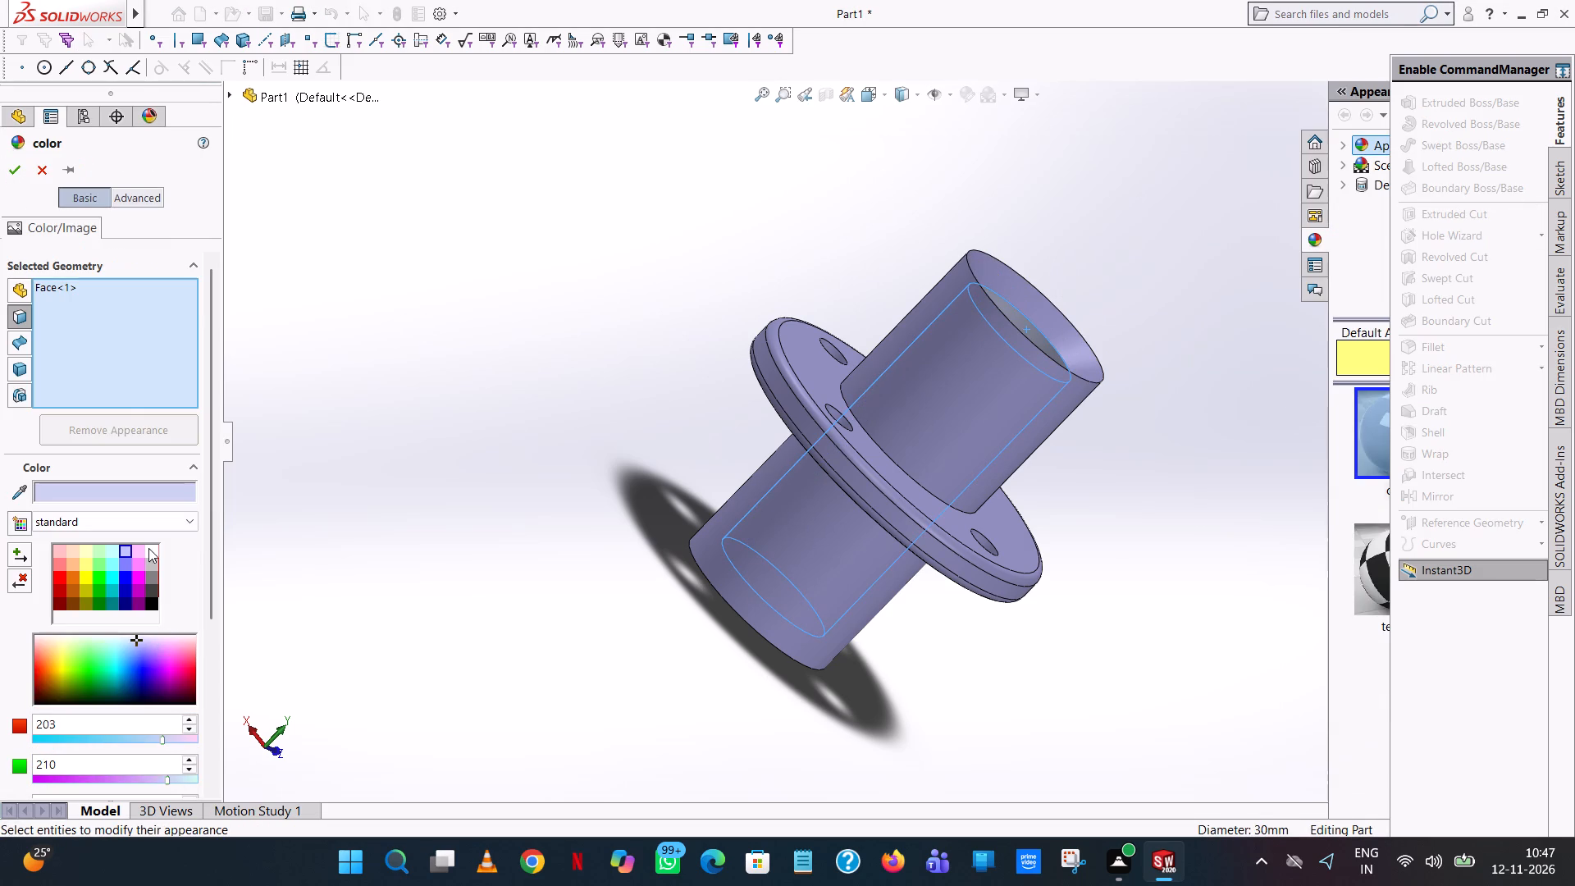
pyautogui.click(148, 548)
pyautogui.moveTo(1188, 267); pyautogui.dragTo(1032, 481, button='middle')
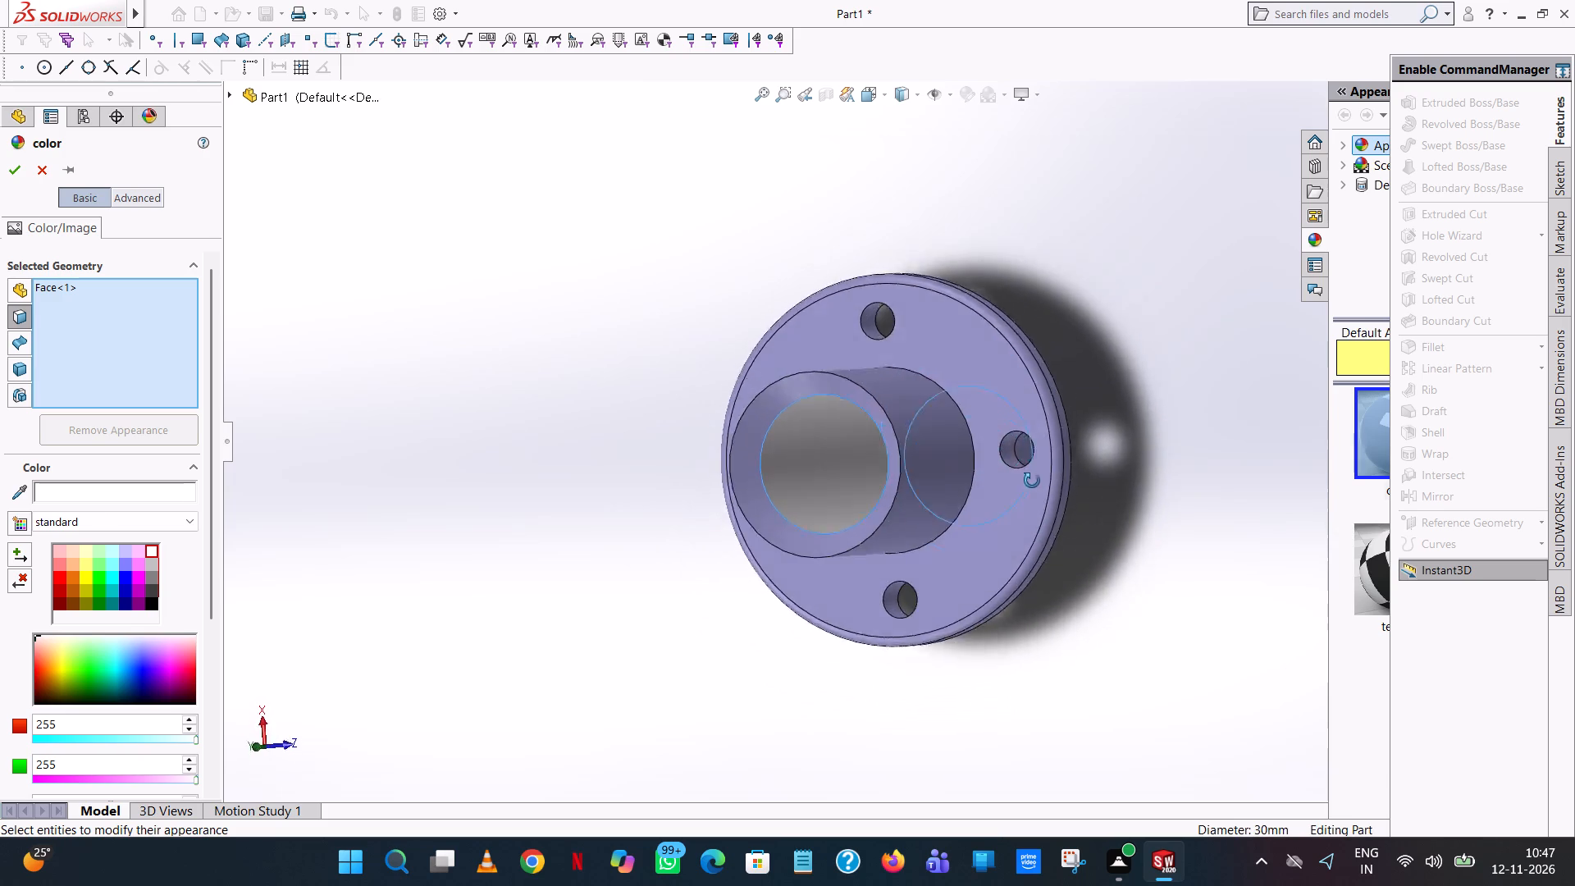
pyautogui.moveTo(1032, 481); pyautogui.dragTo(1073, 459, button='middle')
pyautogui.scroll(1, 1073, 459)
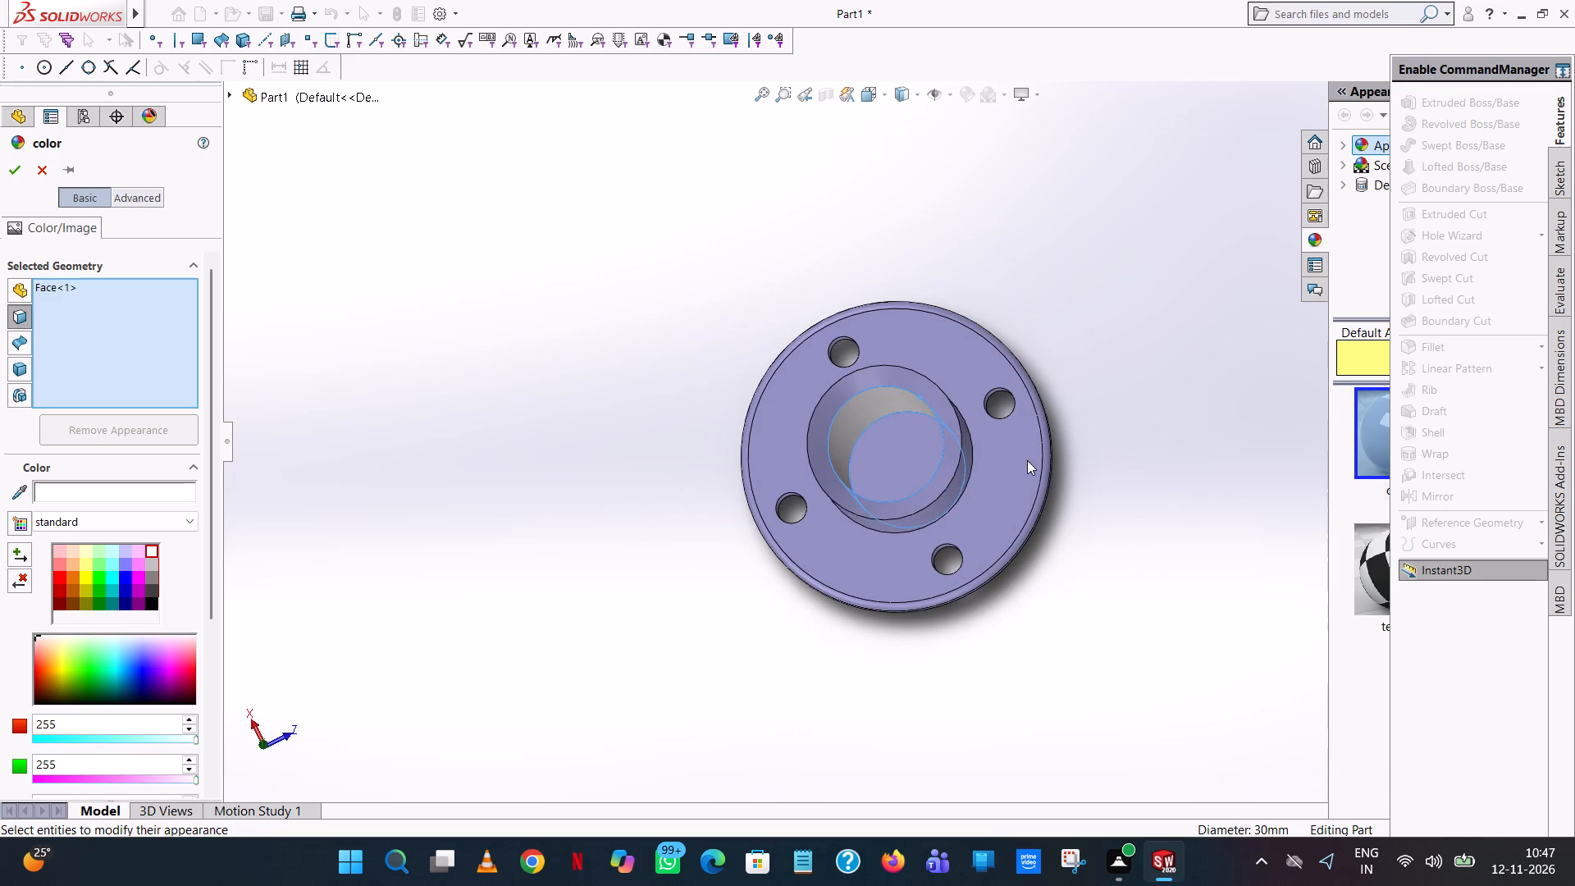
pyautogui.click(902, 436)
# Add the inner faces of all four bolt holes in the flange to the white face colour selection.
pyautogui.scroll(1, 1189, 377)
pyautogui.moveTo(1189, 377); pyautogui.dragTo(1213, 395, button='middle')
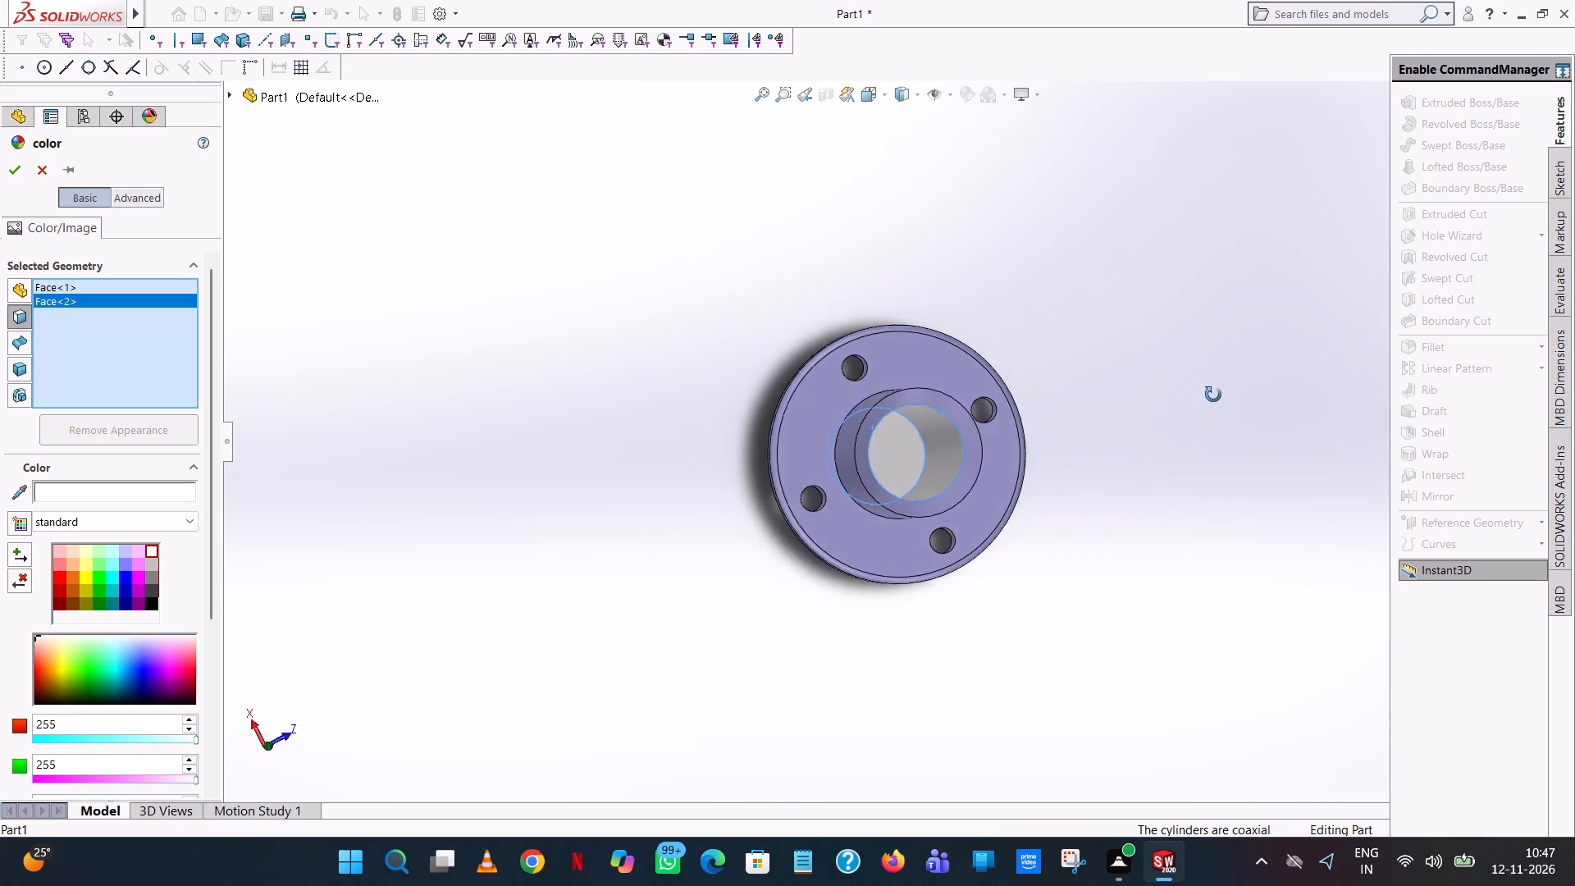
pyautogui.moveTo(1213, 395); pyautogui.dragTo(1219, 443, button='middle')
pyautogui.scroll(-9, 979, 423)
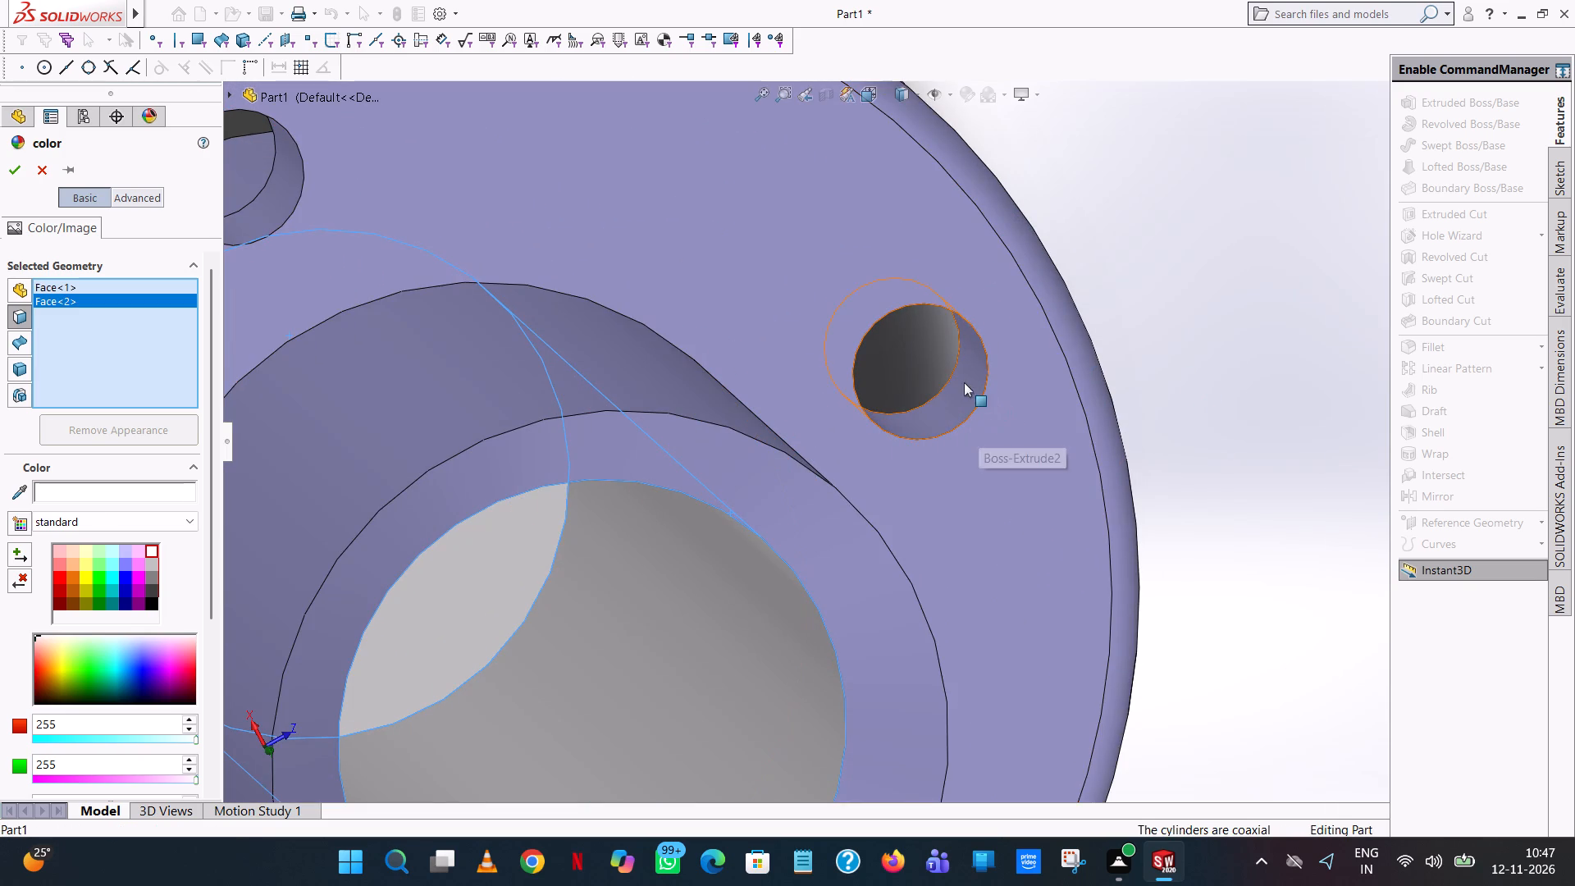
pyautogui.click(964, 382)
pyautogui.click(280, 188)
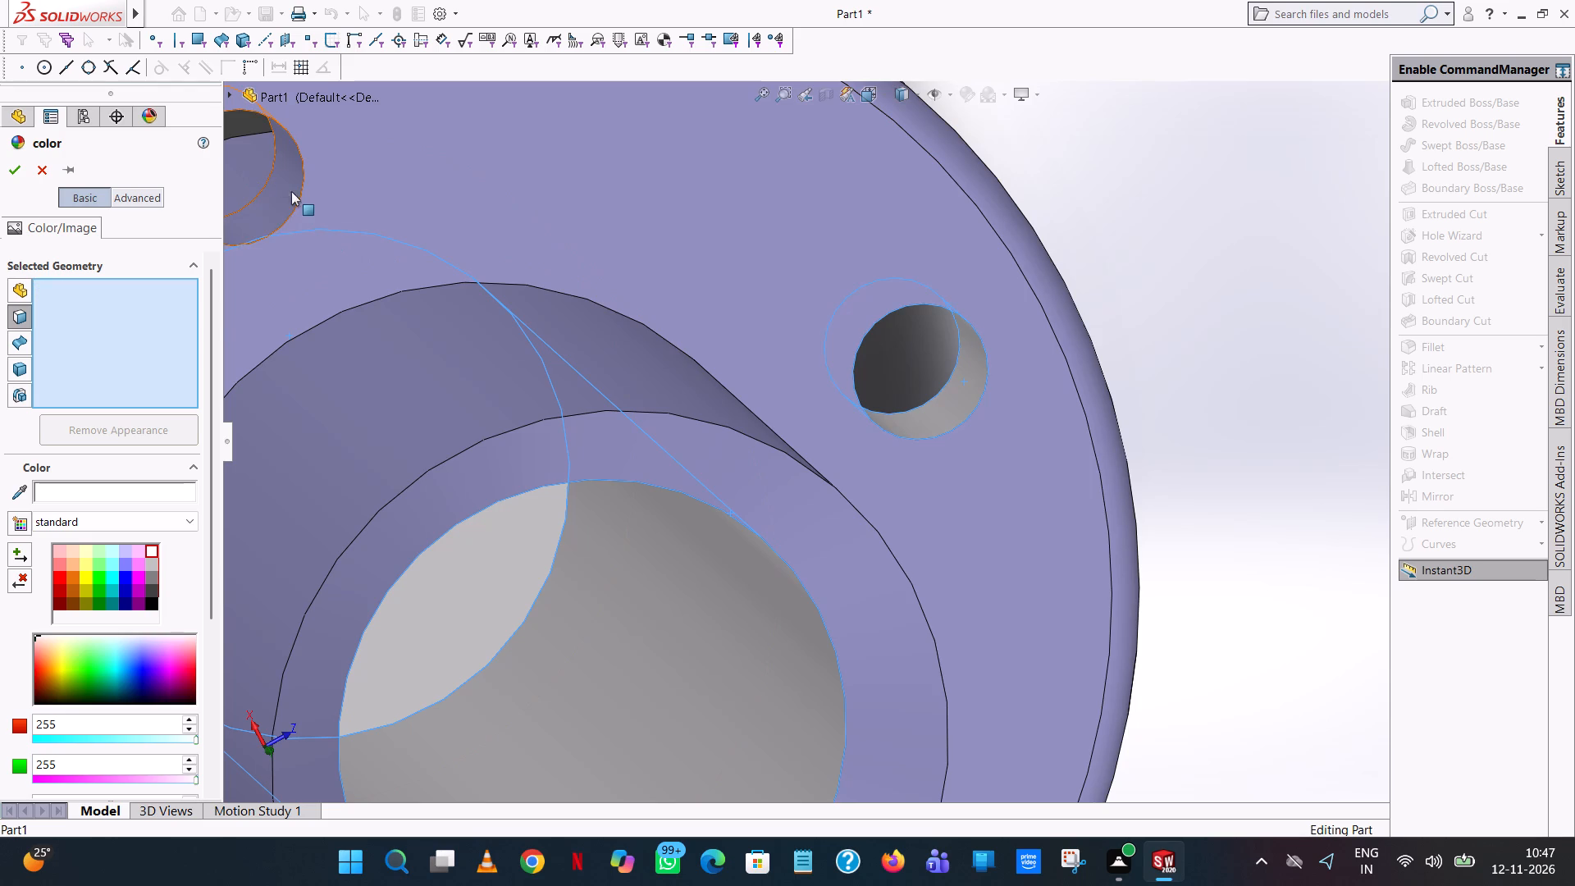
pyautogui.scroll(9, 291, 191)
pyautogui.scroll(-7, 782, 552)
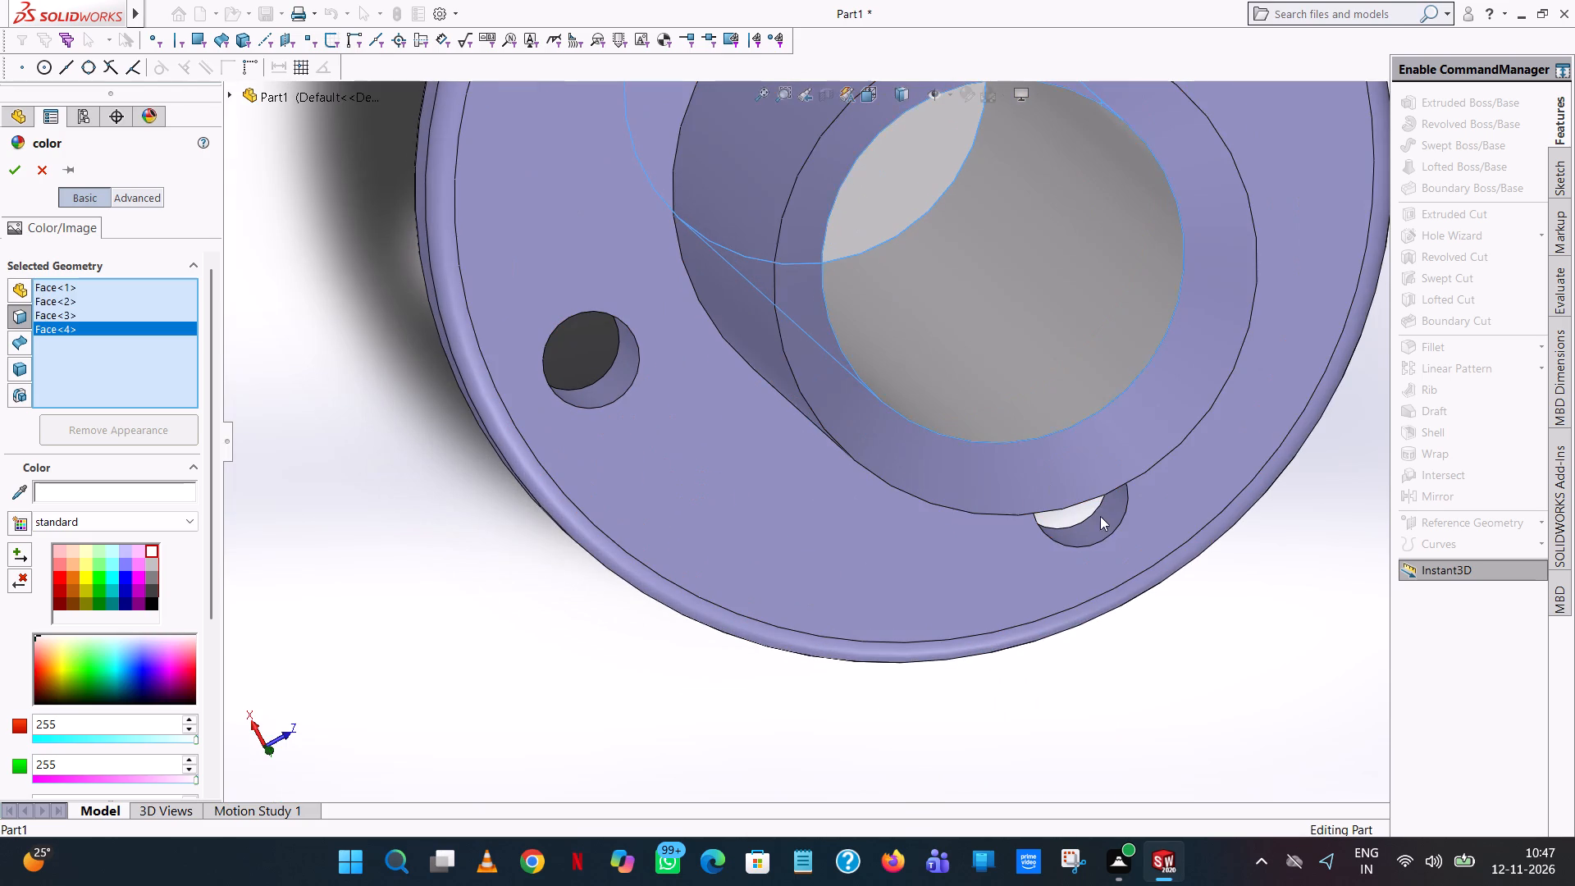
pyautogui.click(1101, 518)
pyautogui.click(618, 386)
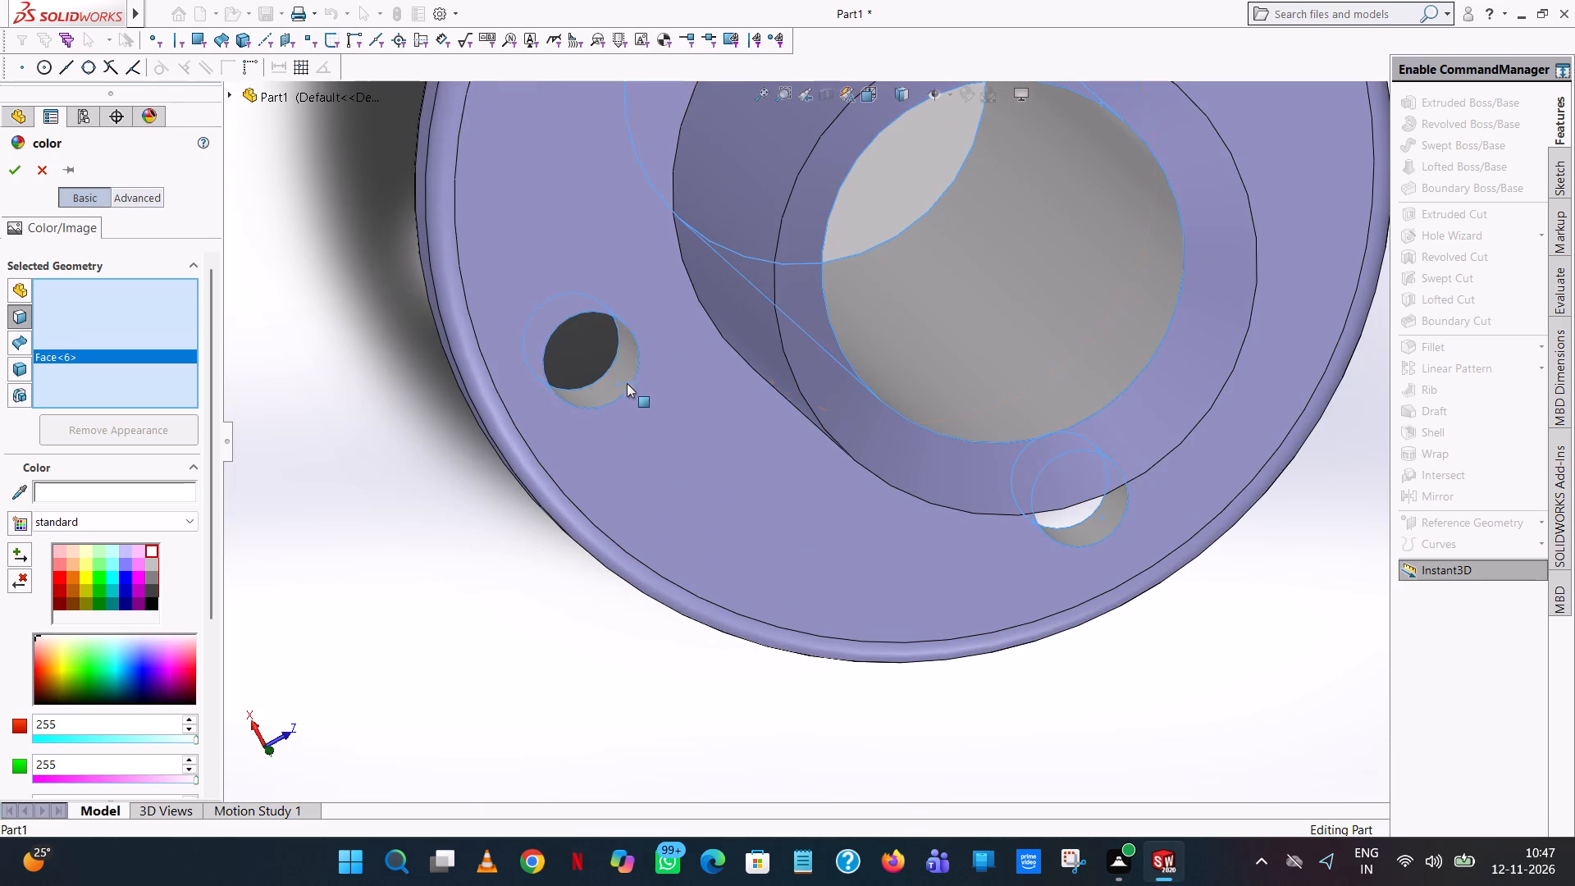
# Examine the coloured bore and bolt holes from both sides of the flange.
pyautogui.scroll(7, 696, 328)
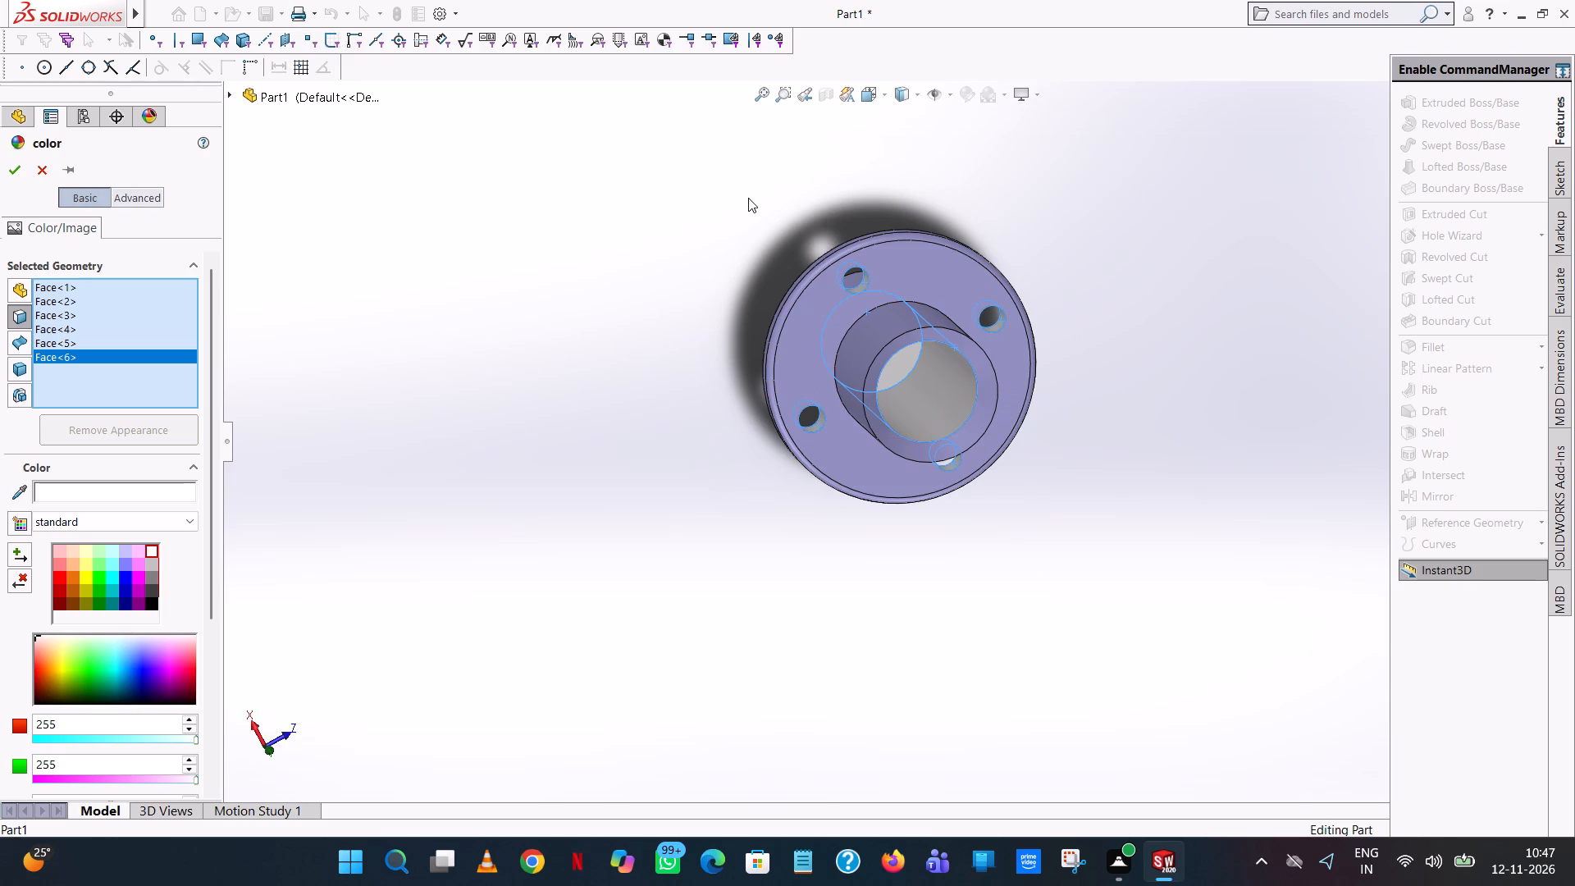
pyautogui.moveTo(750, 201); pyautogui.dragTo(1139, 629, button='middle')
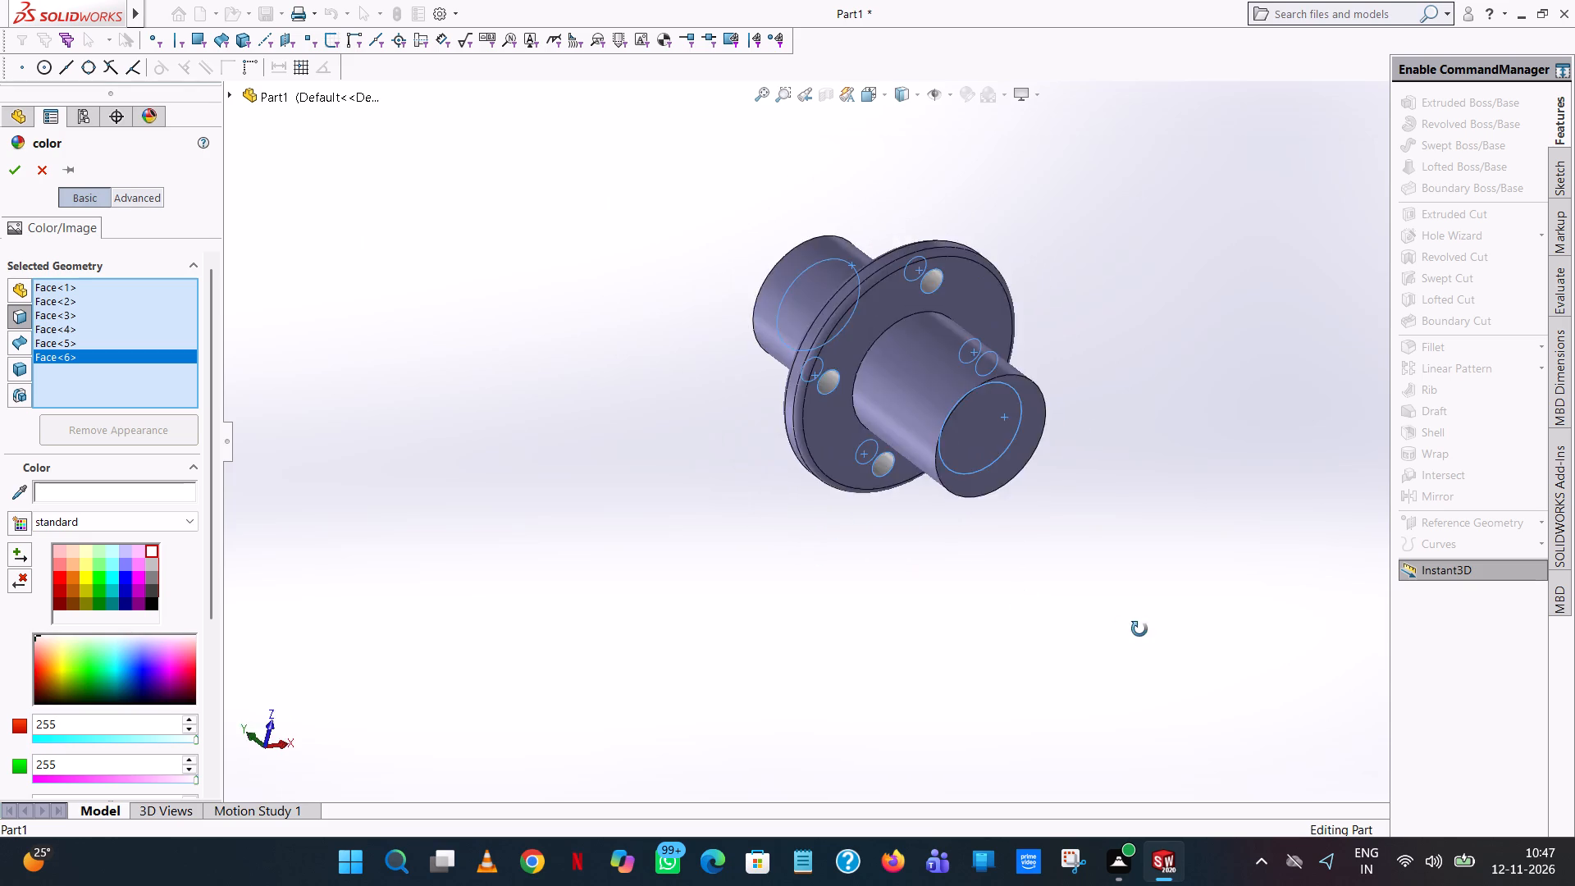
pyautogui.moveTo(1139, 629); pyautogui.dragTo(1188, 482, button='middle')
pyautogui.scroll(1, 843, 692)
pyautogui.moveTo(1257, 471); pyautogui.dragTo(836, 313, button='middle')
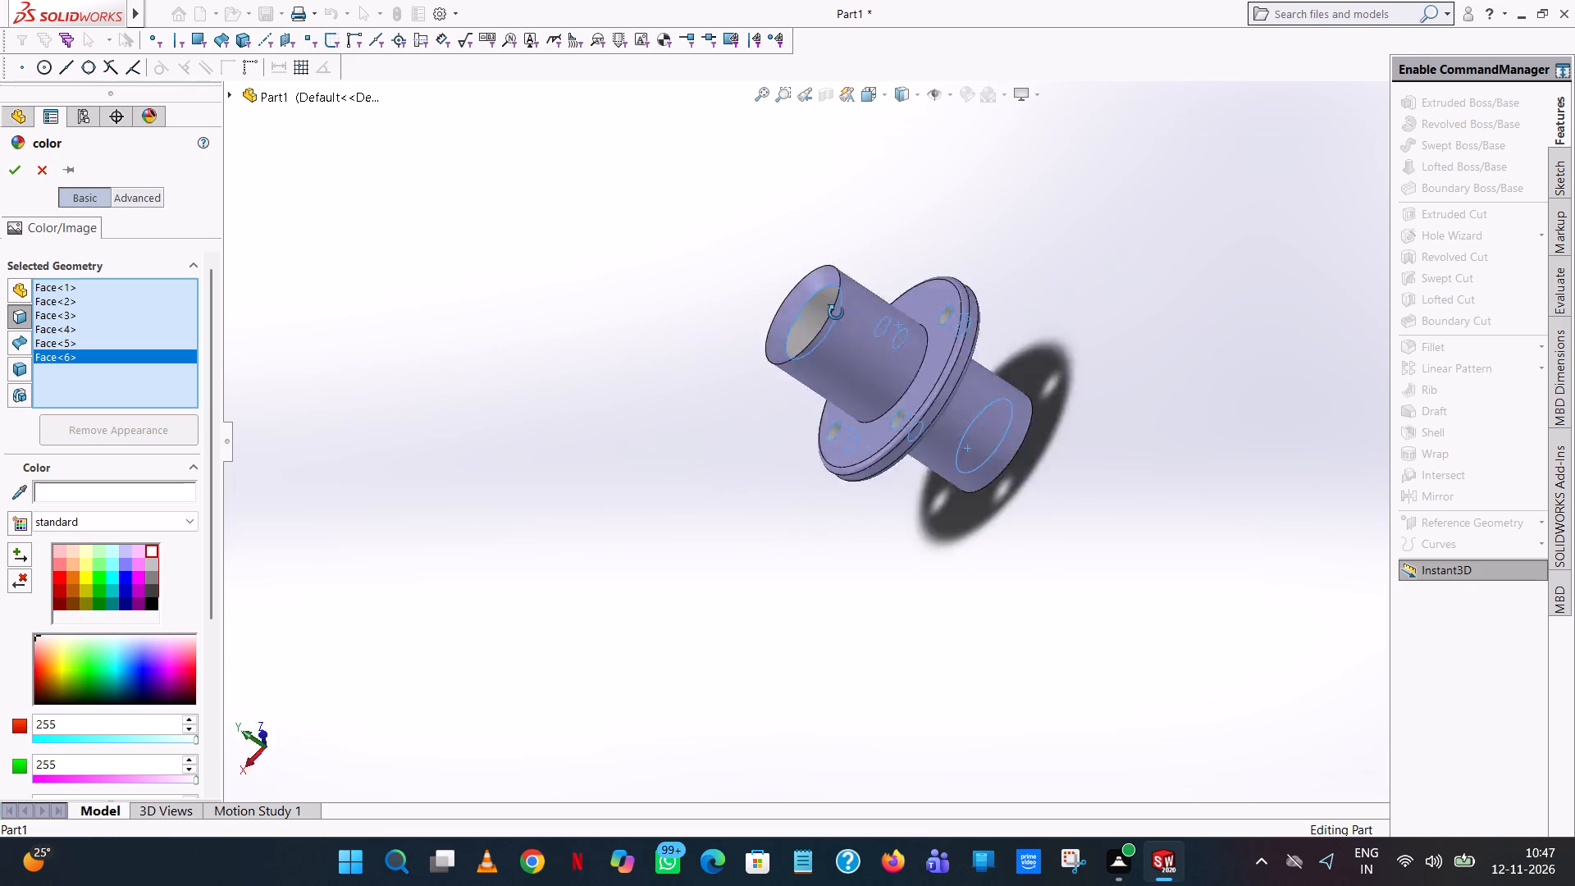
pyautogui.moveTo(836, 313); pyautogui.dragTo(1034, 177, button='middle')
pyautogui.scroll(1, 693, 601)
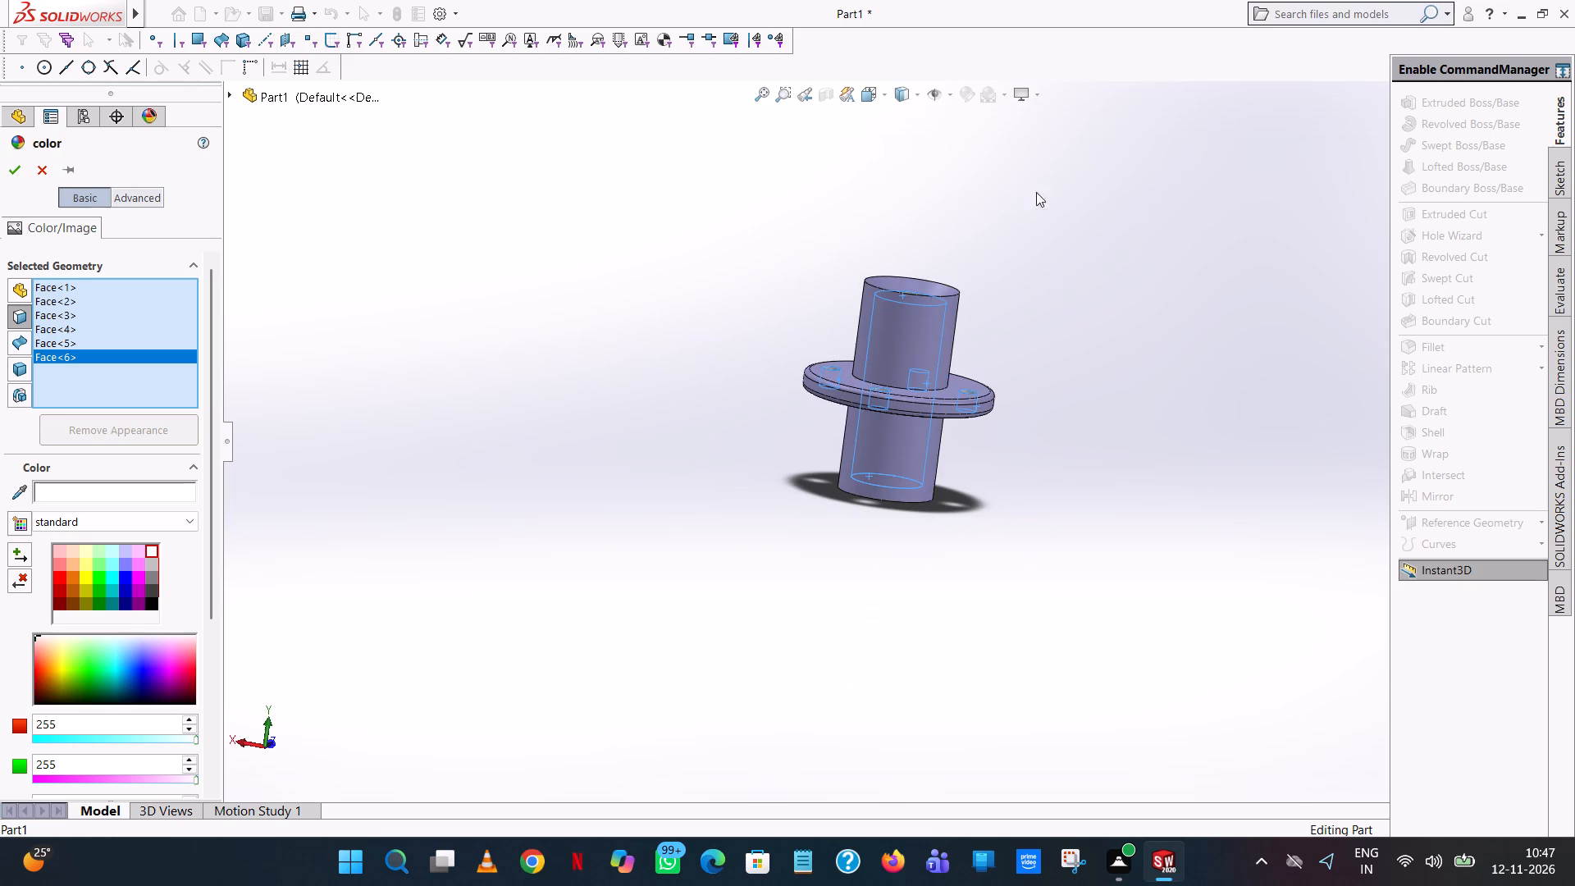
# Check the selected bore and bolt-hole faces all around, and apply the white face colour to them.
pyautogui.scroll(-9, 982, 514)
pyautogui.scroll(3, 399, 272)
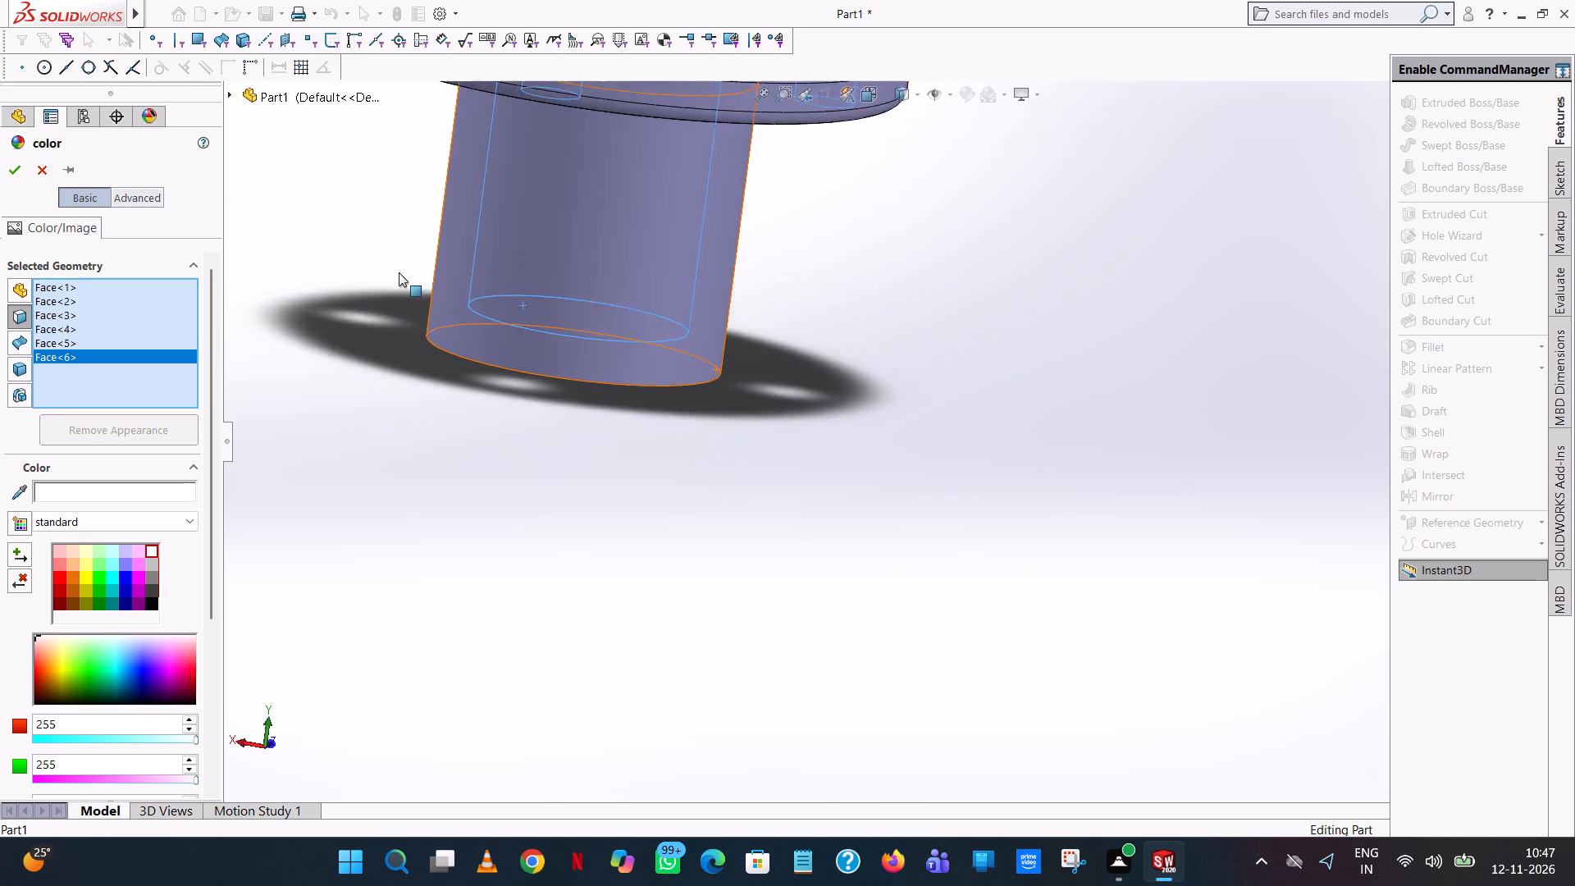
pyautogui.scroll(1, 399, 272)
pyautogui.moveTo(557, 235); pyautogui.dragTo(410, 326, button='middle')
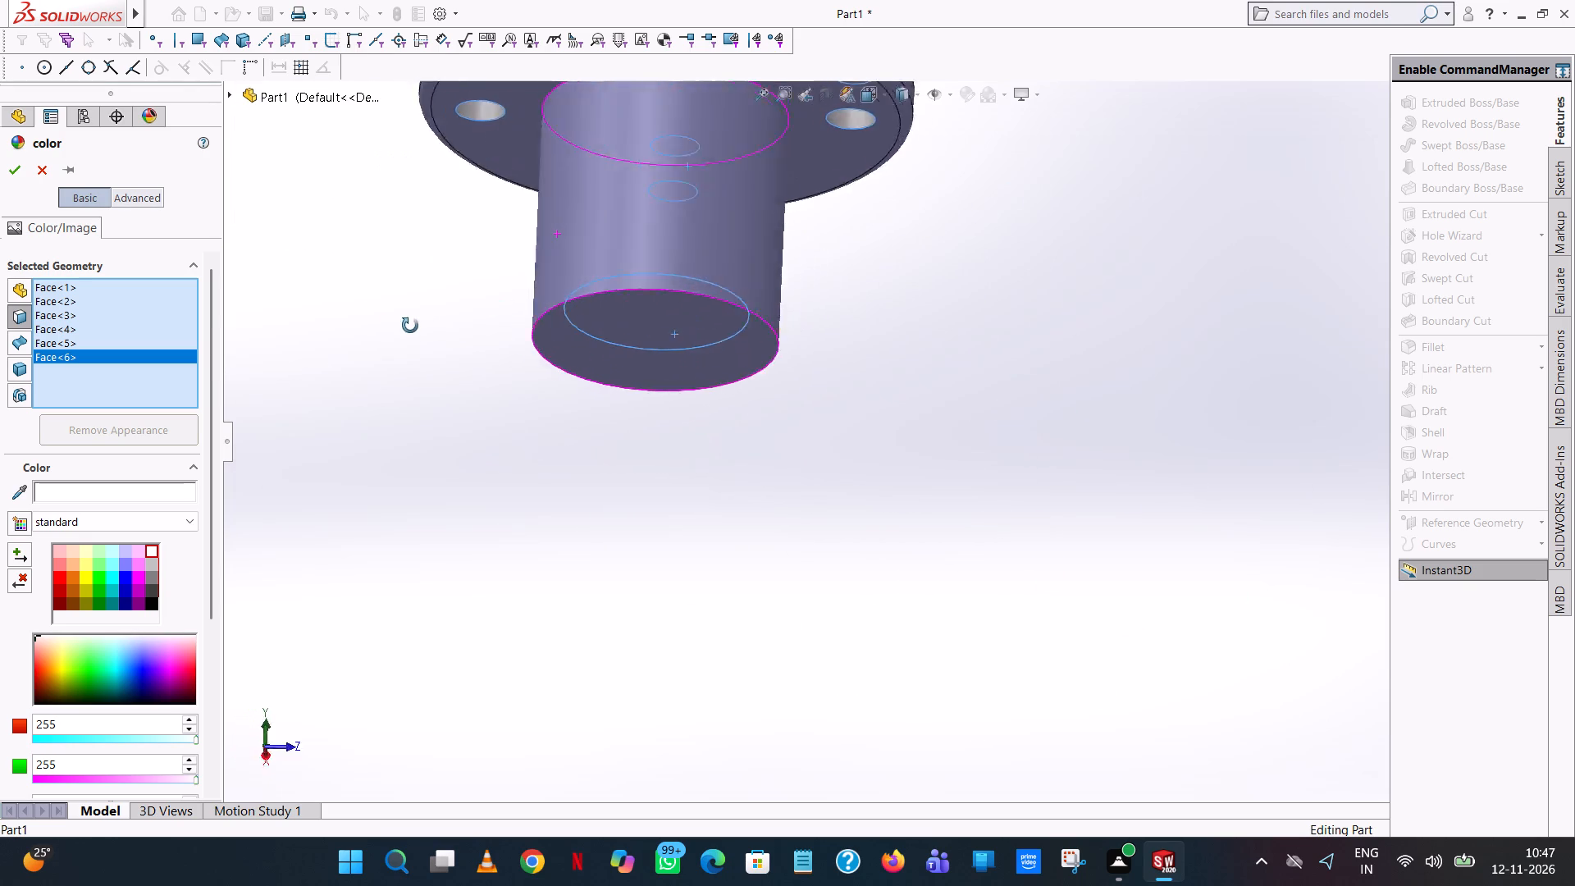
pyautogui.moveTo(410, 326); pyautogui.dragTo(759, 619, button='middle')
pyautogui.scroll(1, 759, 619)
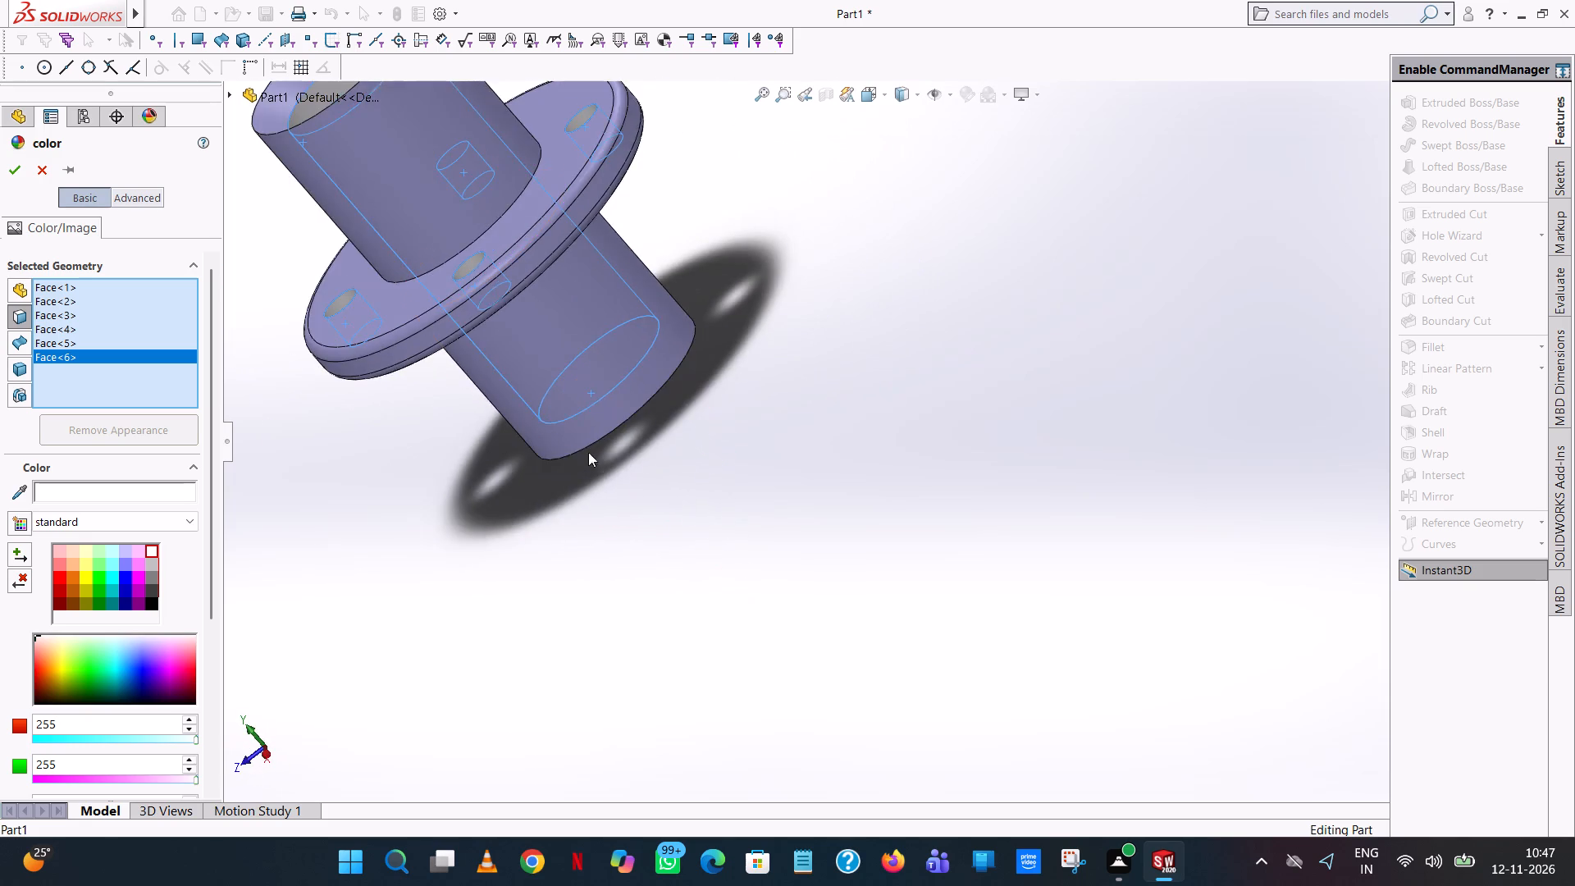
pyautogui.scroll(2, 588, 440)
pyautogui.moveTo(639, 135); pyautogui.dragTo(830, 436, button='middle')
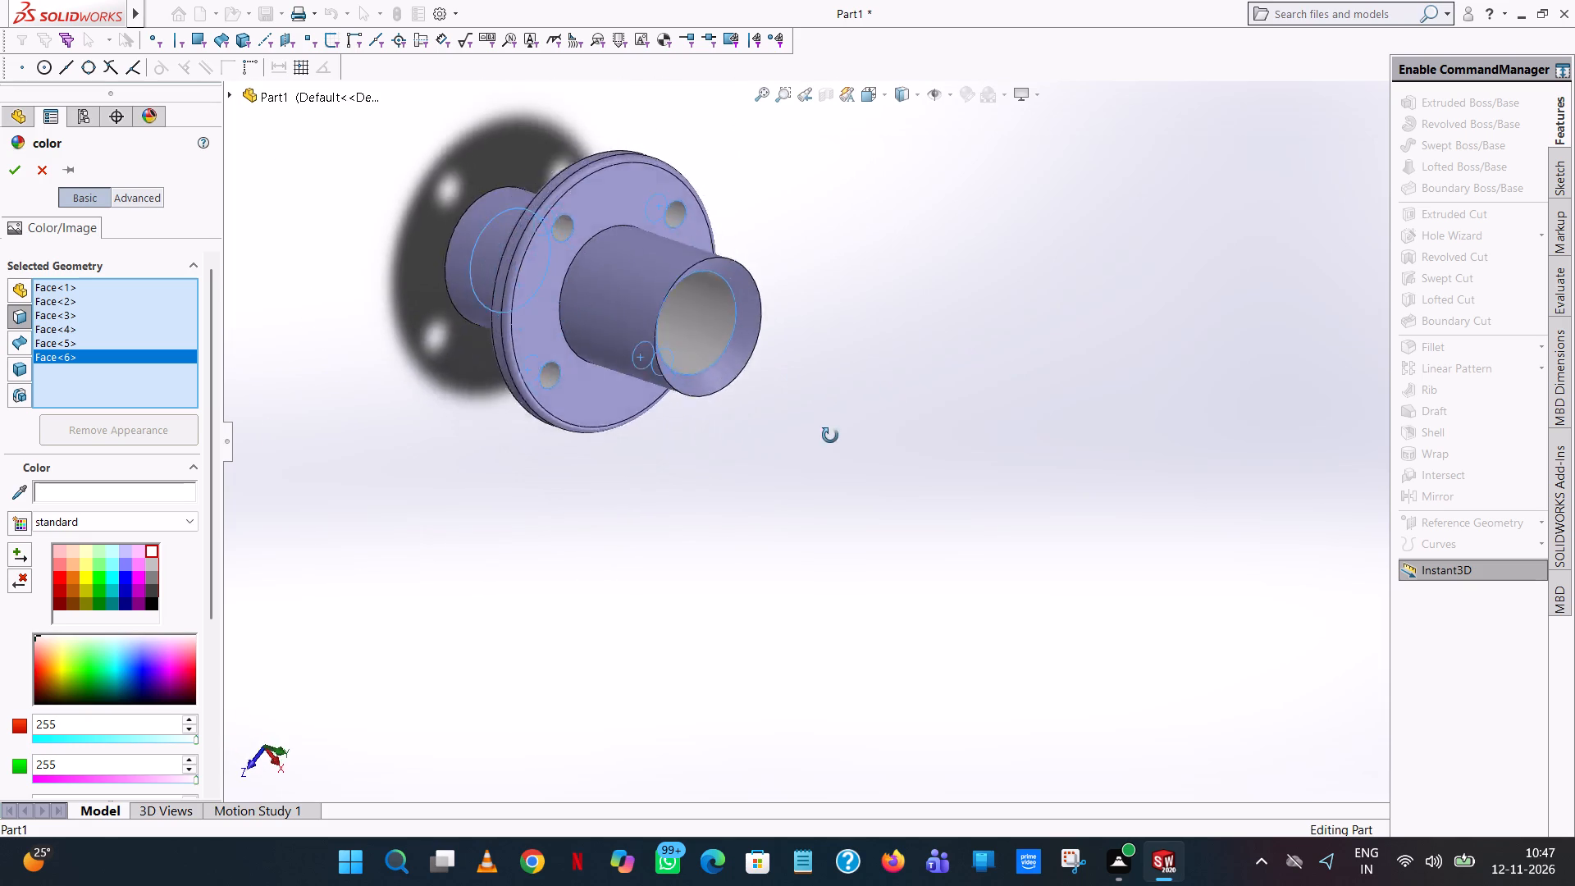
pyautogui.moveTo(830, 436); pyautogui.dragTo(778, 331, button='middle')
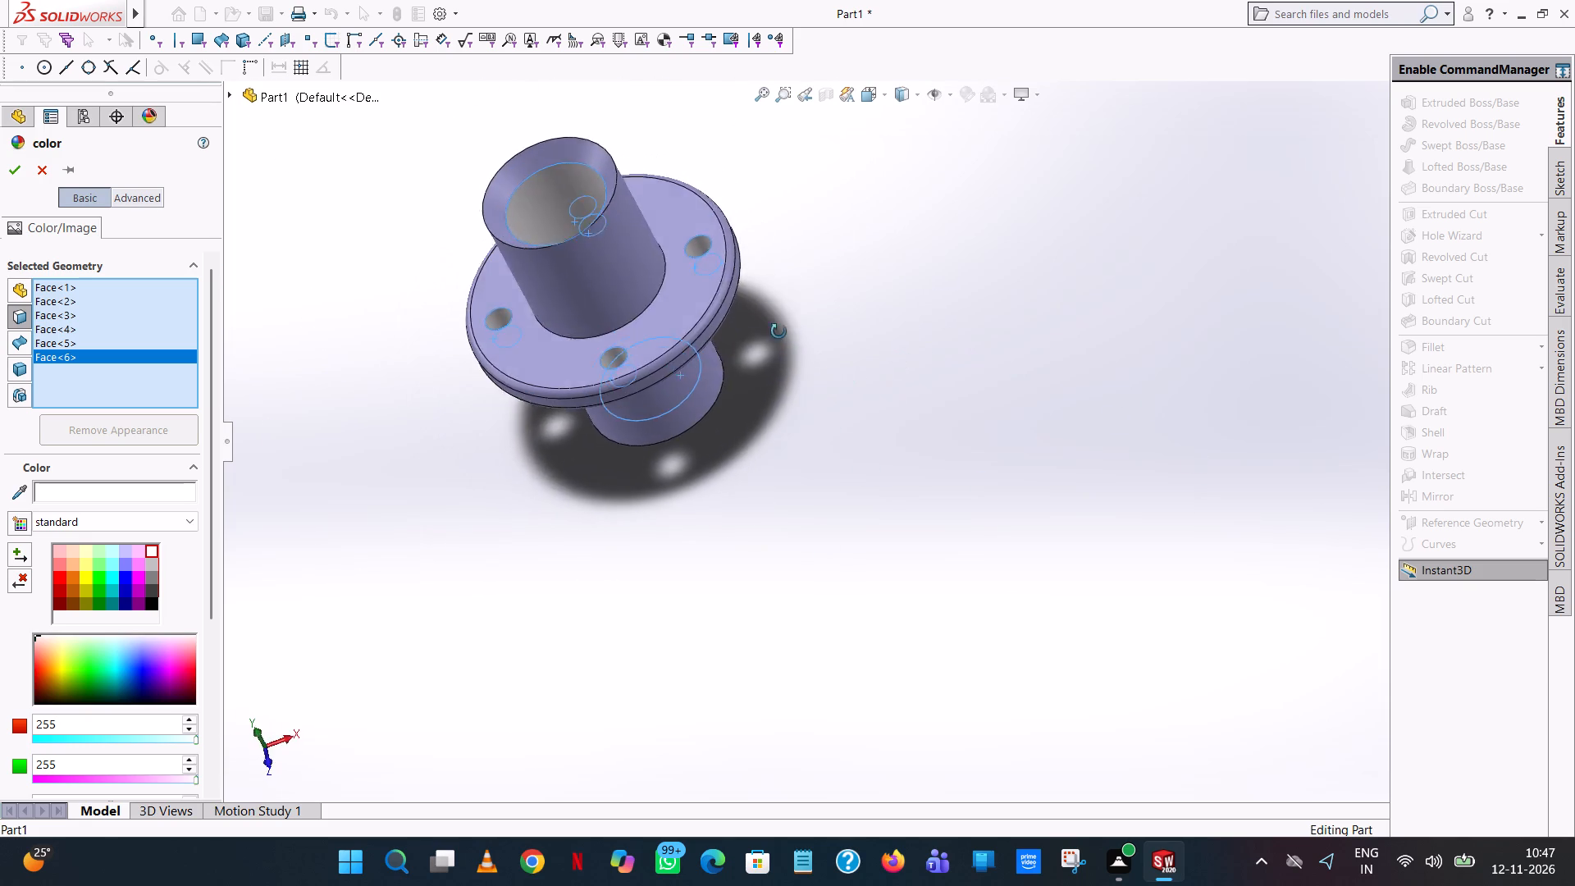
pyautogui.moveTo(778, 331); pyautogui.dragTo(822, 338, button='middle')
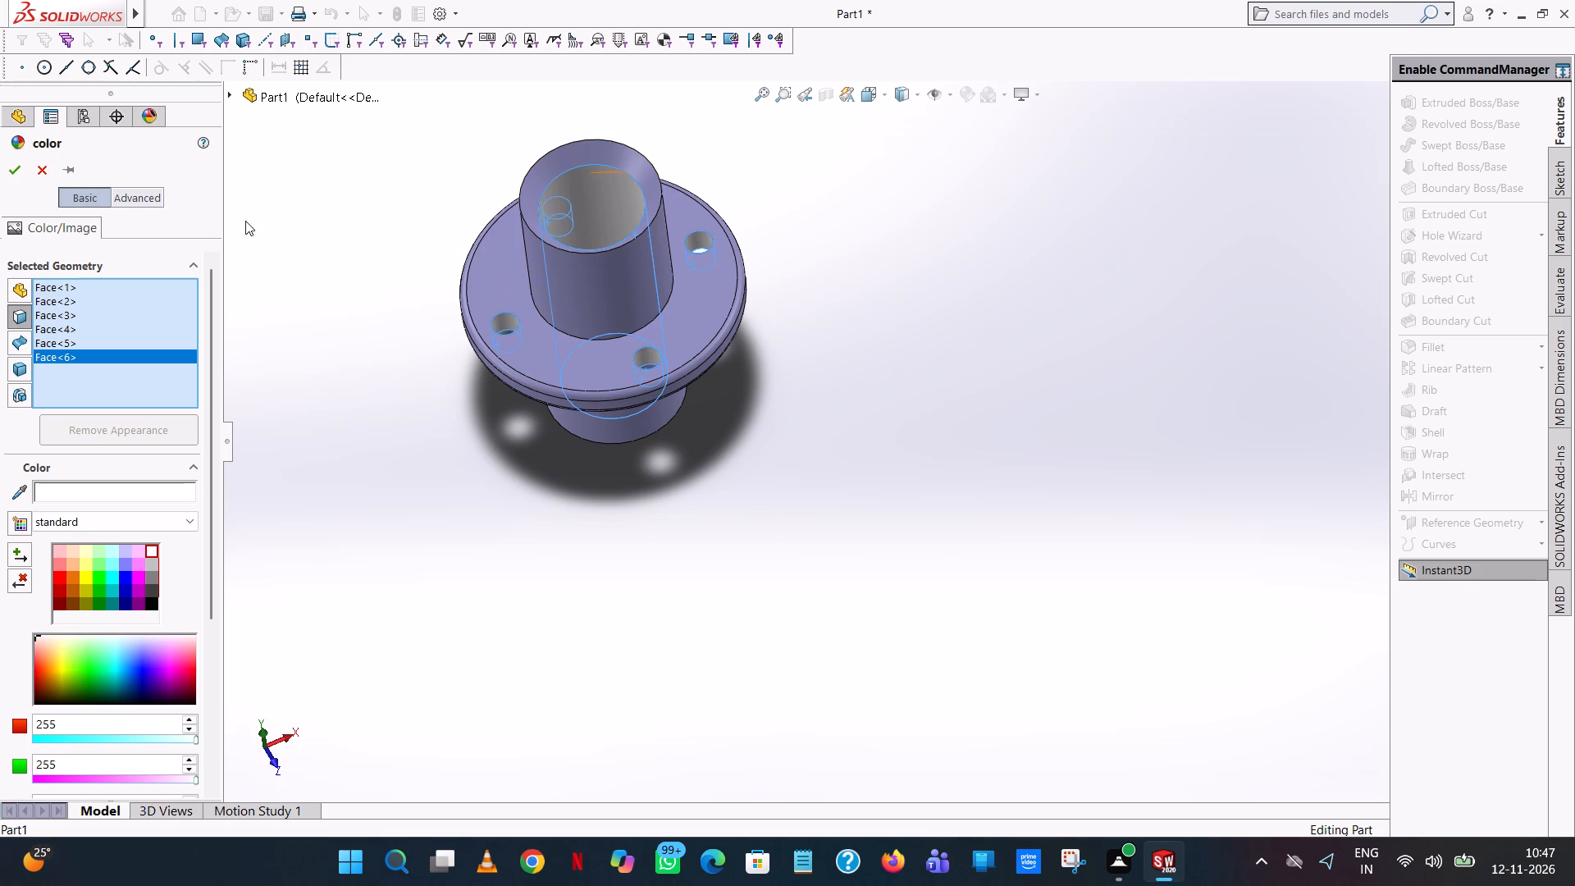
pyautogui.click(15, 167)
pyautogui.click(858, 386)
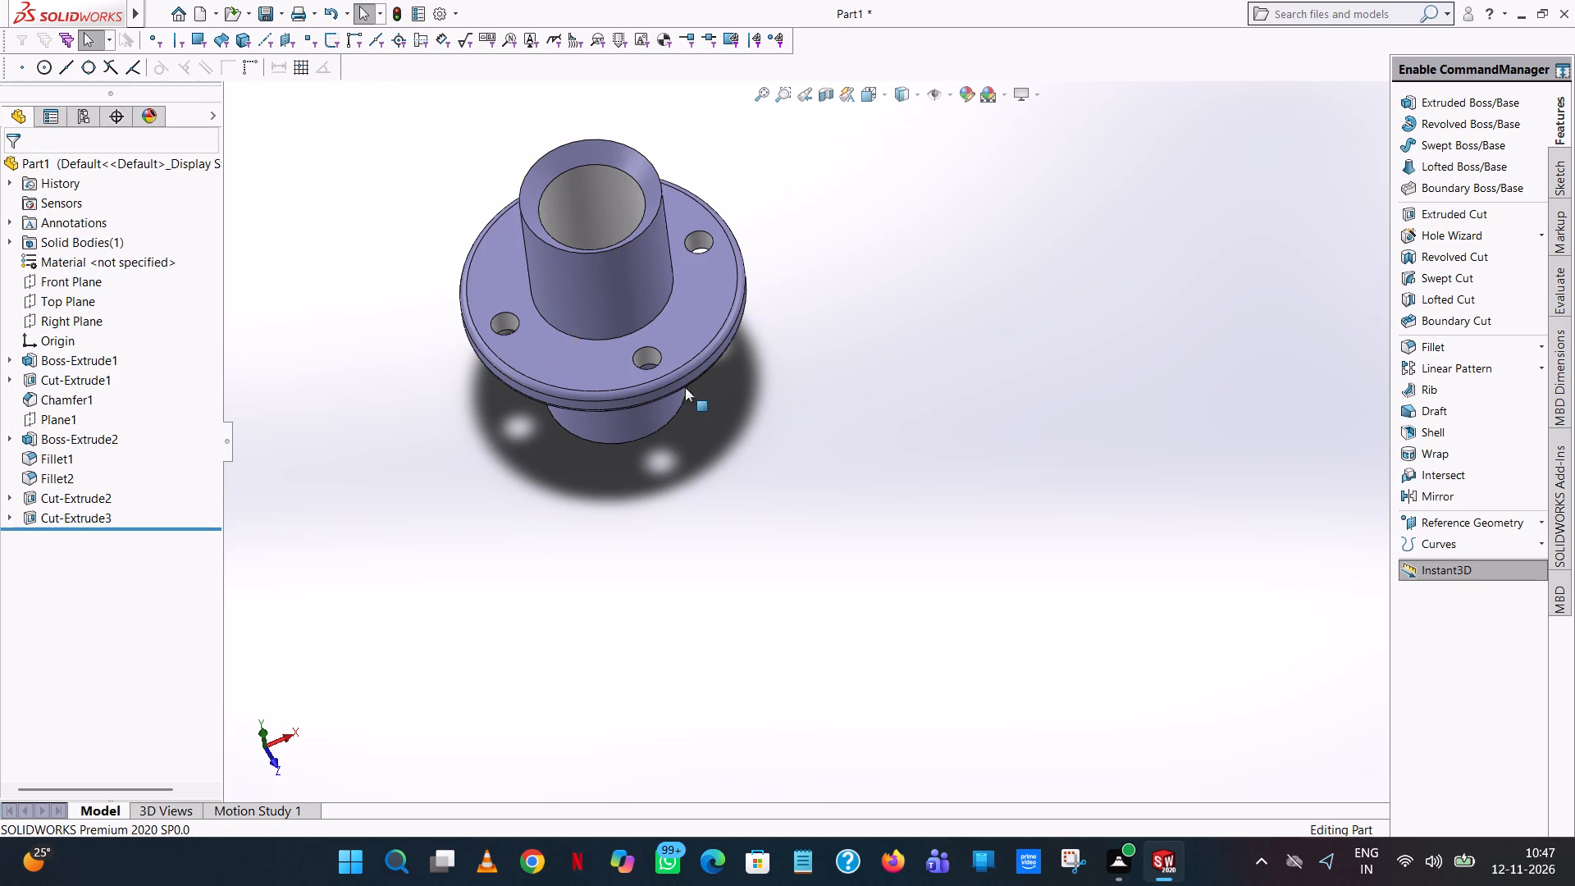
# Examine the coloured flanged tube from both ends, including the bore and the flange's bolt holes.
pyautogui.moveTo(651, 284); pyautogui.dragTo(983, 754, button='middle')
pyautogui.scroll(2, 980, 754)
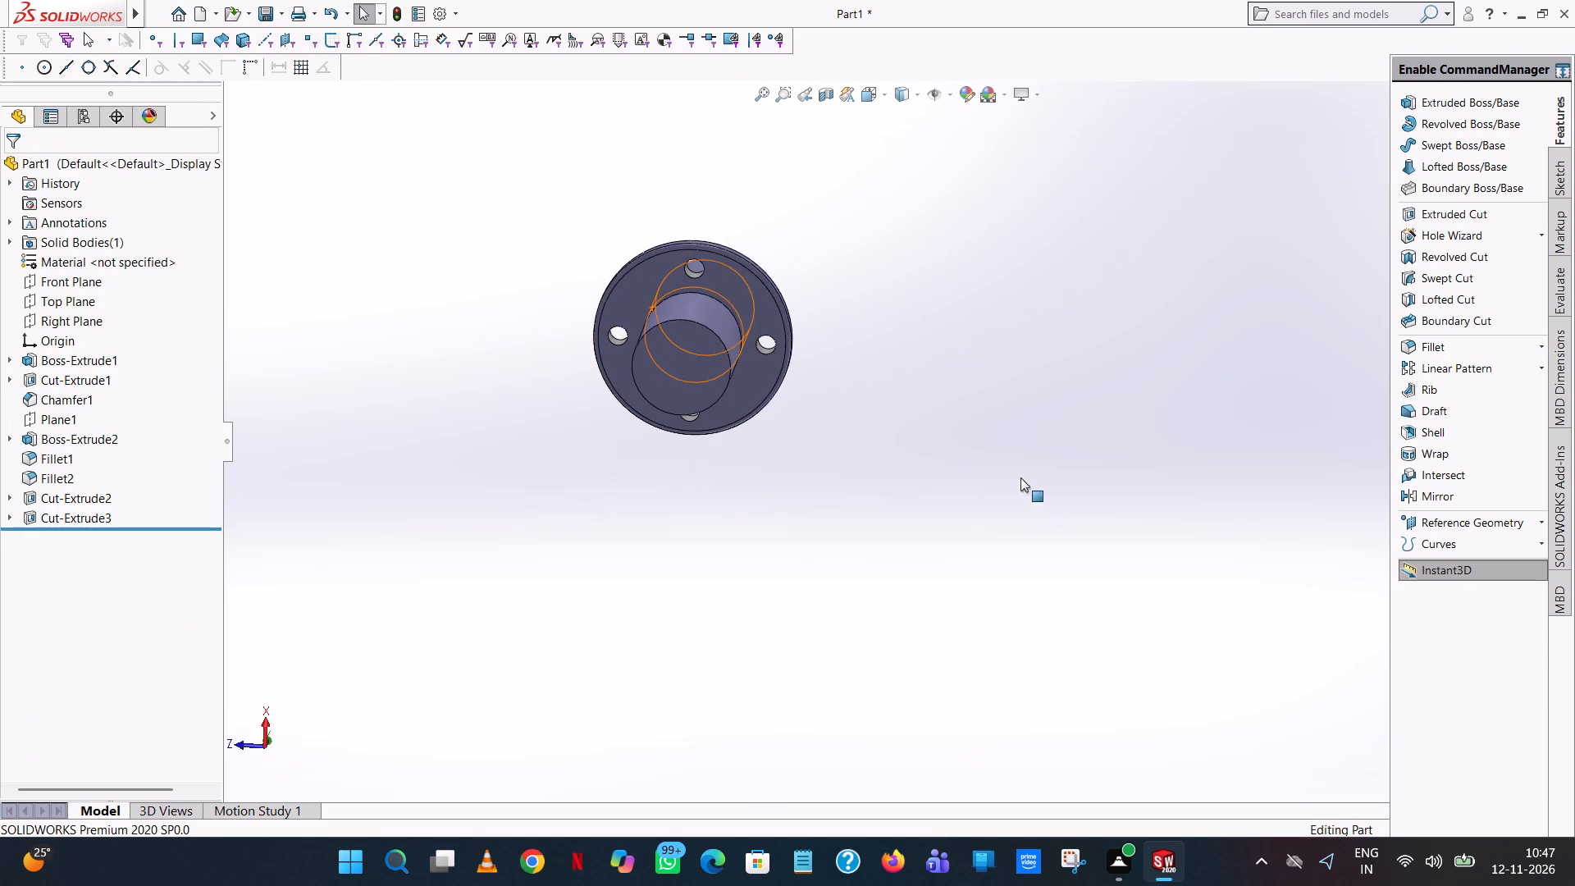
pyautogui.moveTo(651, 233); pyautogui.dragTo(991, 717, button='middle')
pyautogui.scroll(-2, 774, 343)
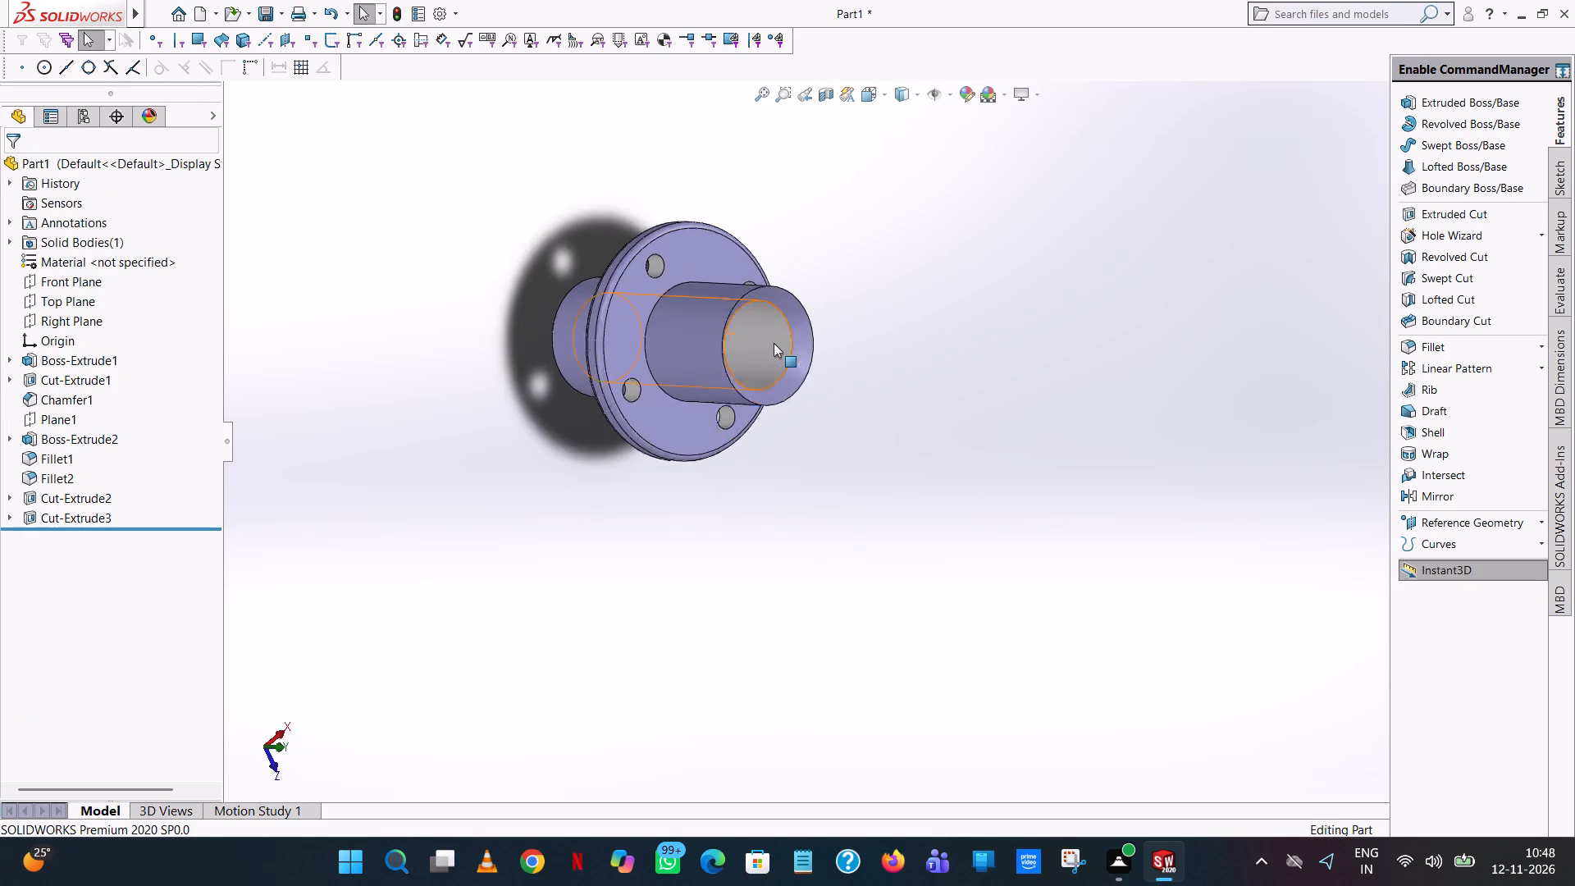
pyautogui.scroll(-7, 774, 343)
pyautogui.scroll(9, 774, 343)
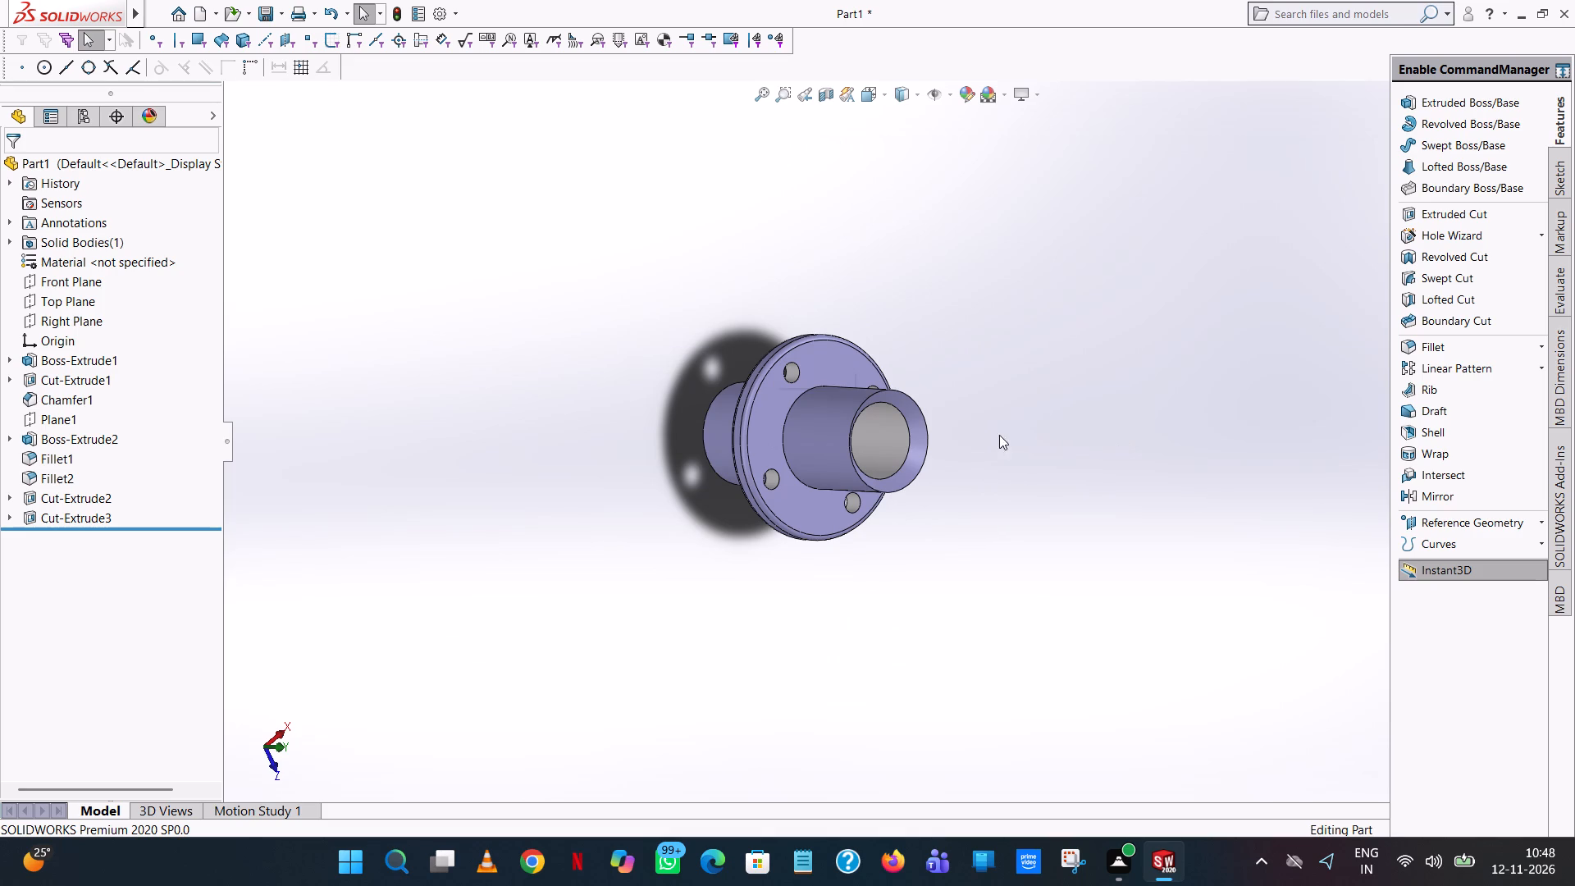
pyautogui.moveTo(991, 434); pyautogui.dragTo(929, 134, button='middle')
pyautogui.scroll(1, 984, 430)
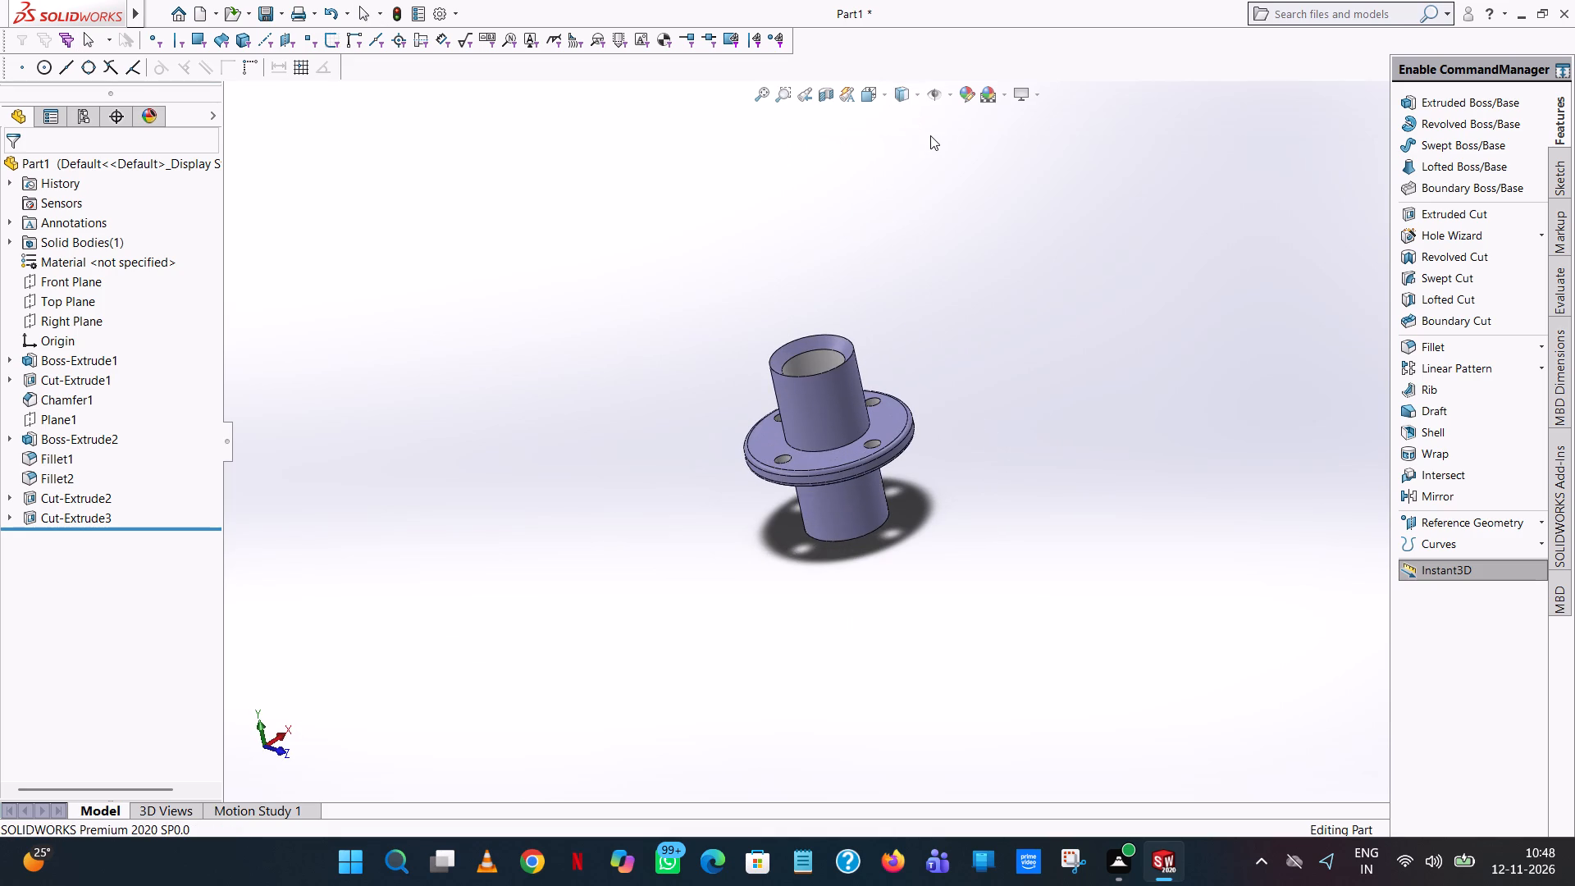
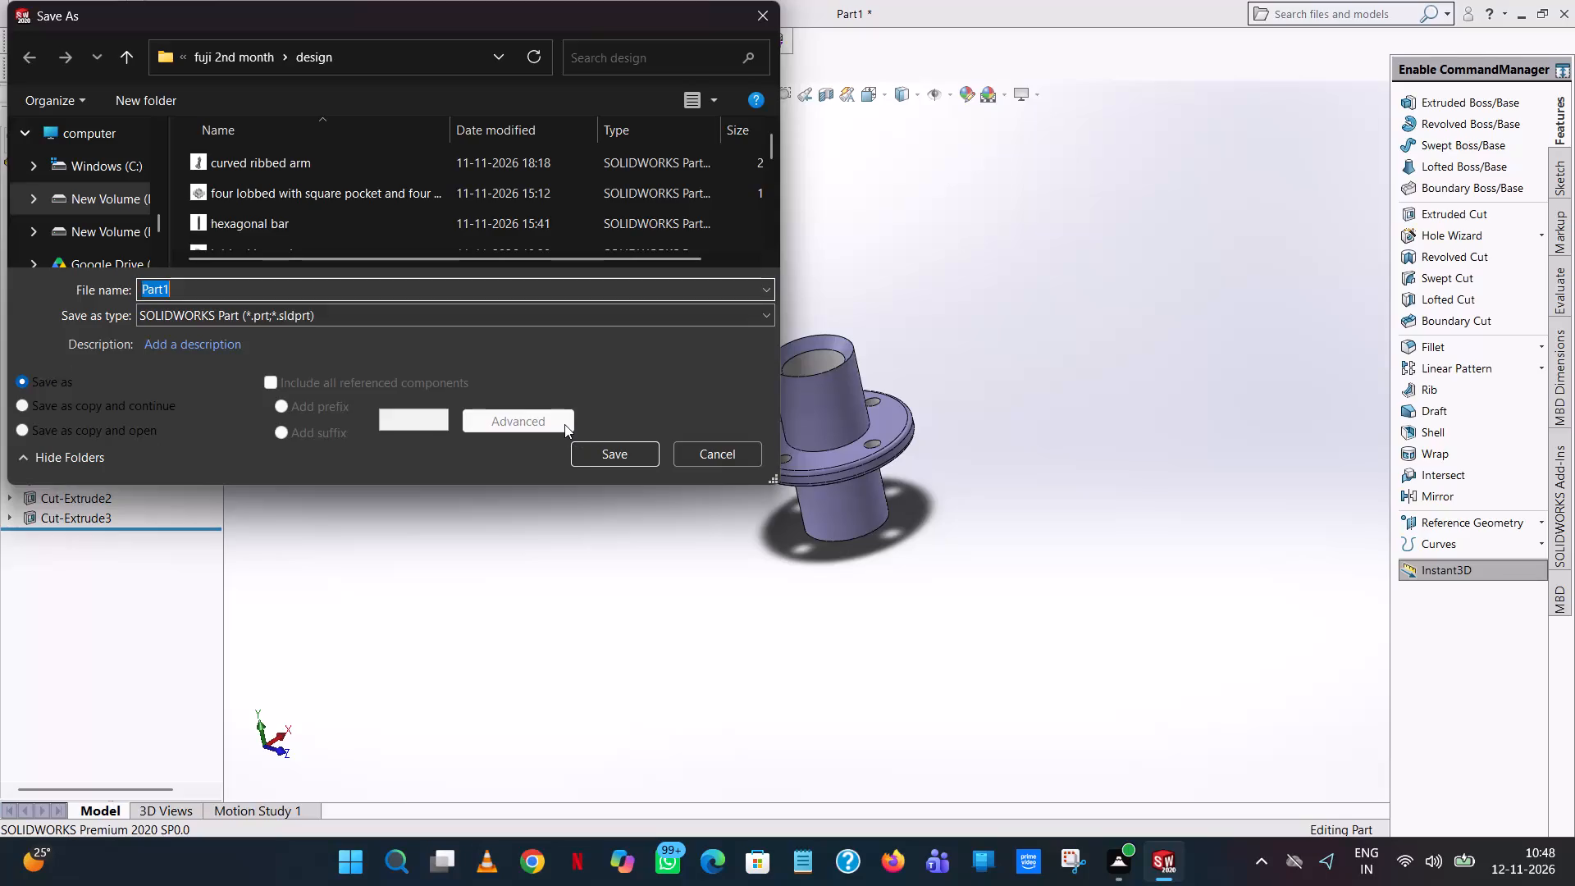
# Enter a file name beginning with "tube" for saving the part in the design folder.
pyautogui.write('tube')
pyautogui.press('space')
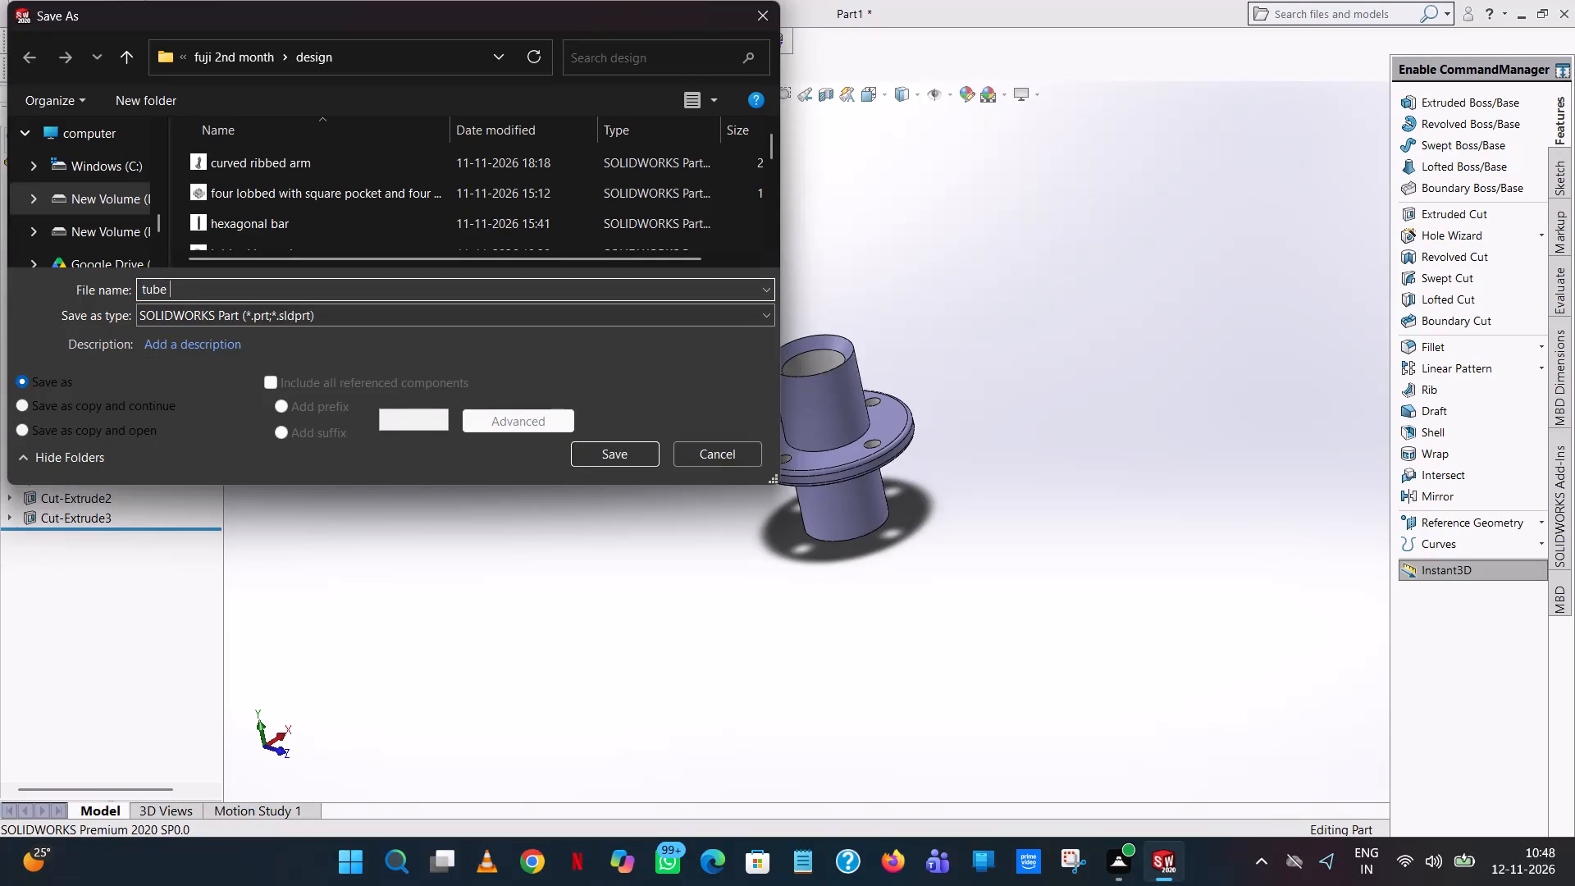
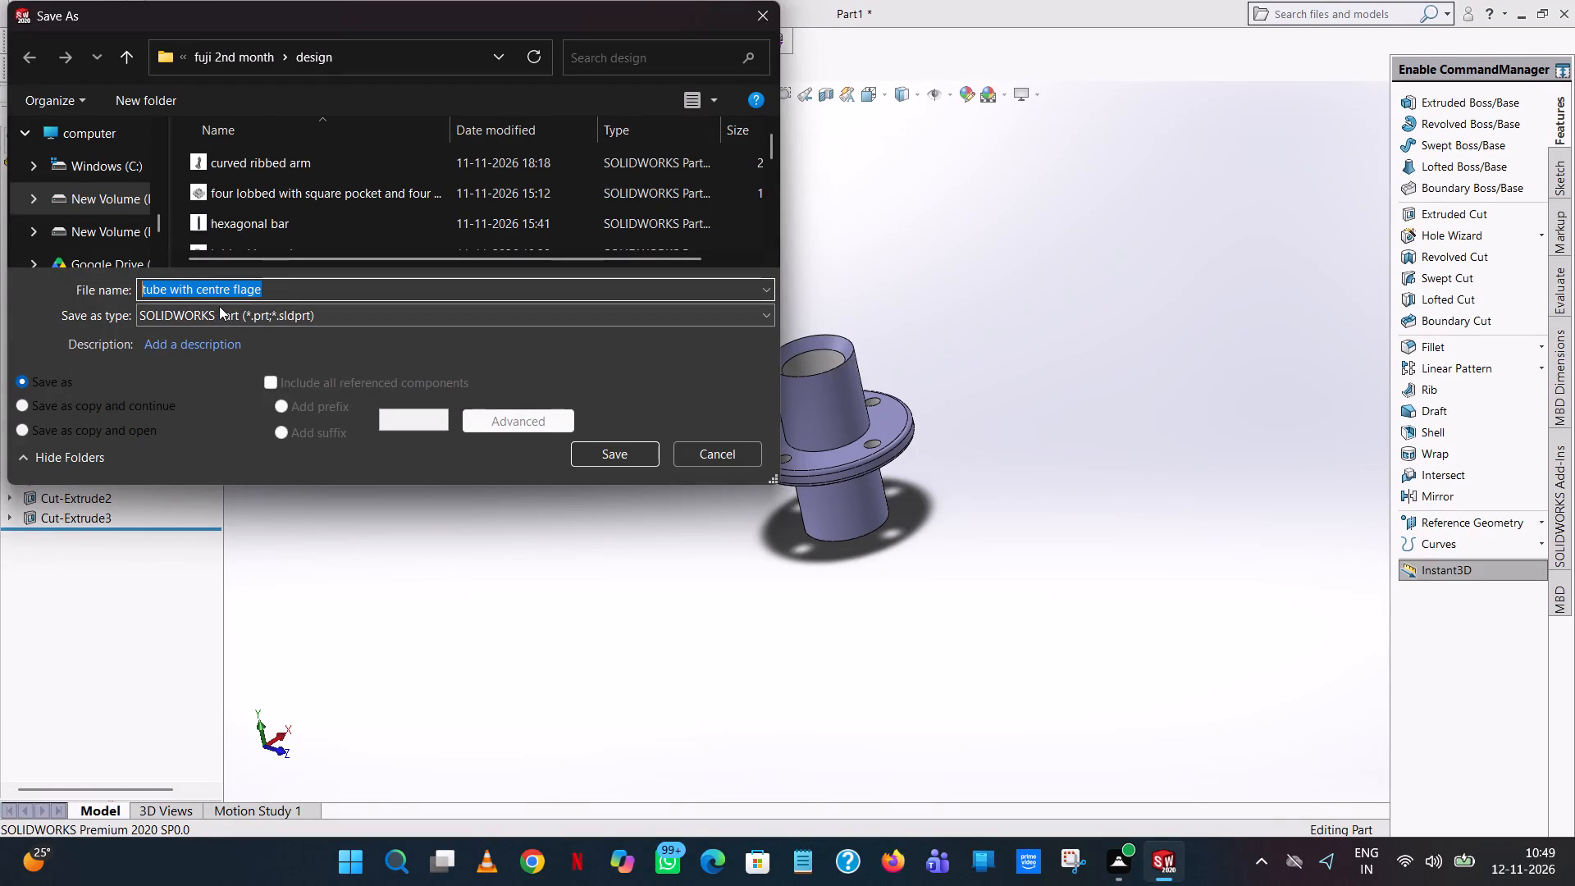
# Save the part as "tube with centre flage" in the design folder.
pyautogui.rightClick(230, 285)
pyautogui.click(282, 349)
pyautogui.click(622, 449)
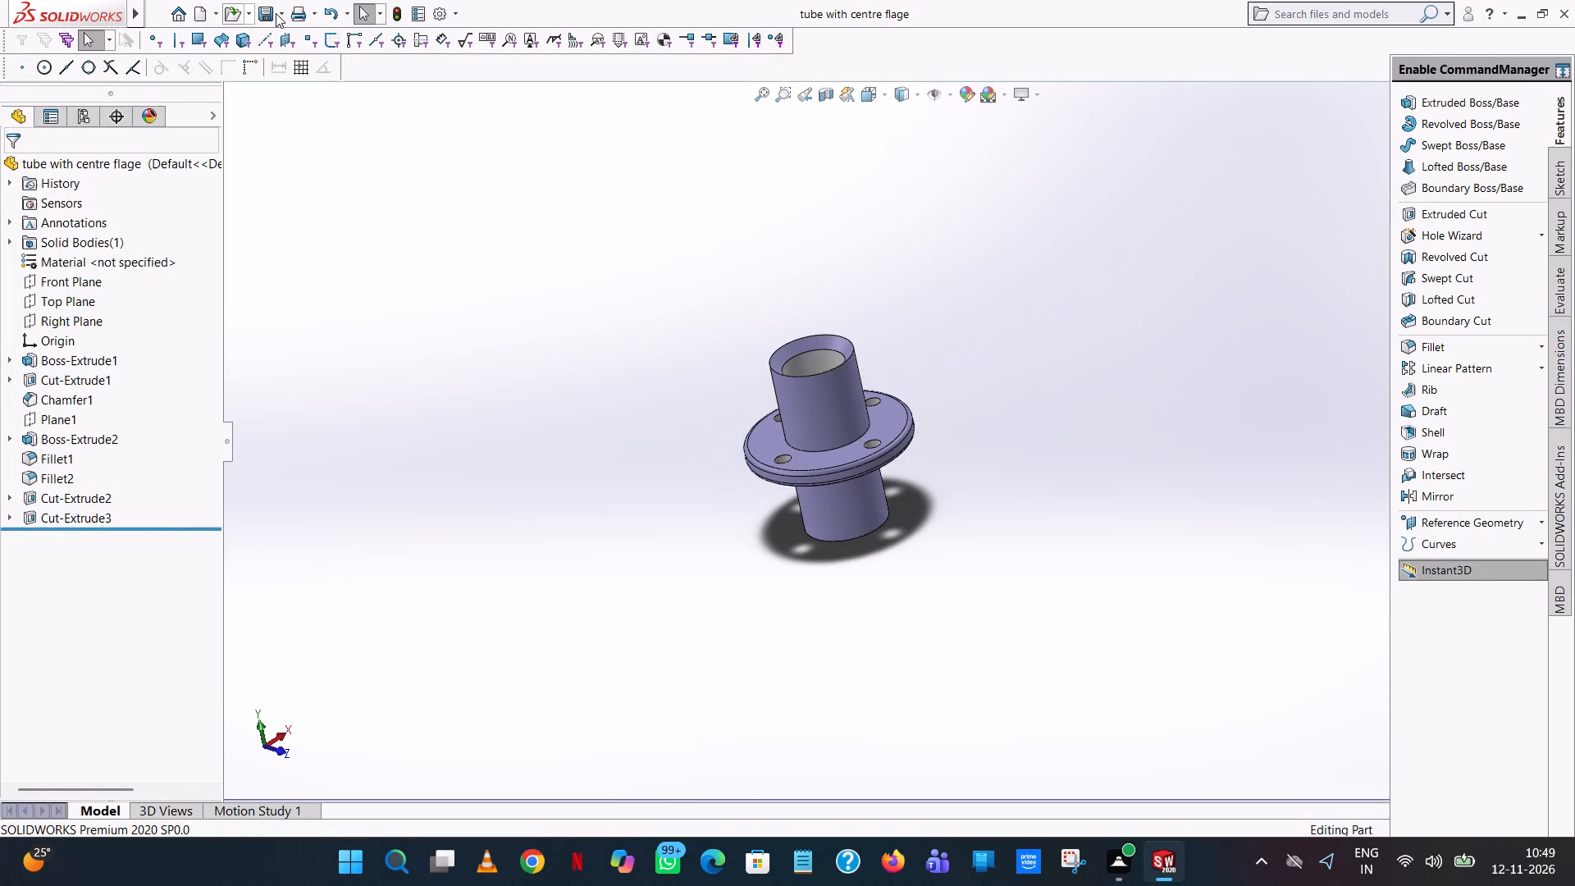
# Save a copy of the part in Adobe Portable Document Format in the pdf folder, keeping the name "tube with centre flage".
pyautogui.click(279, 9)
pyautogui.click(294, 52)
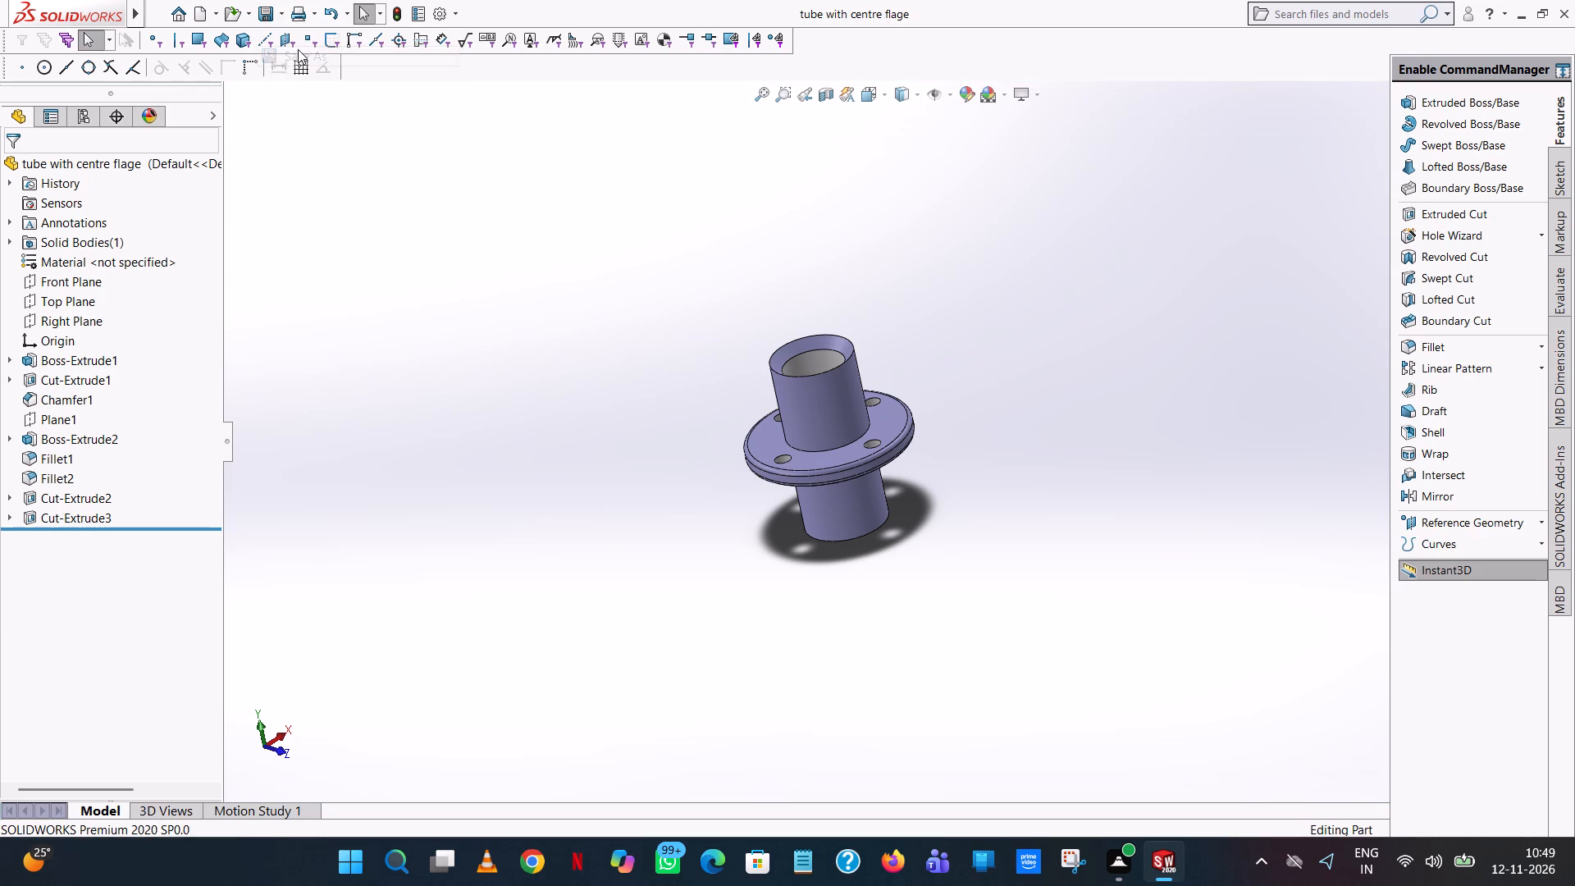
pyautogui.click(120, 71)
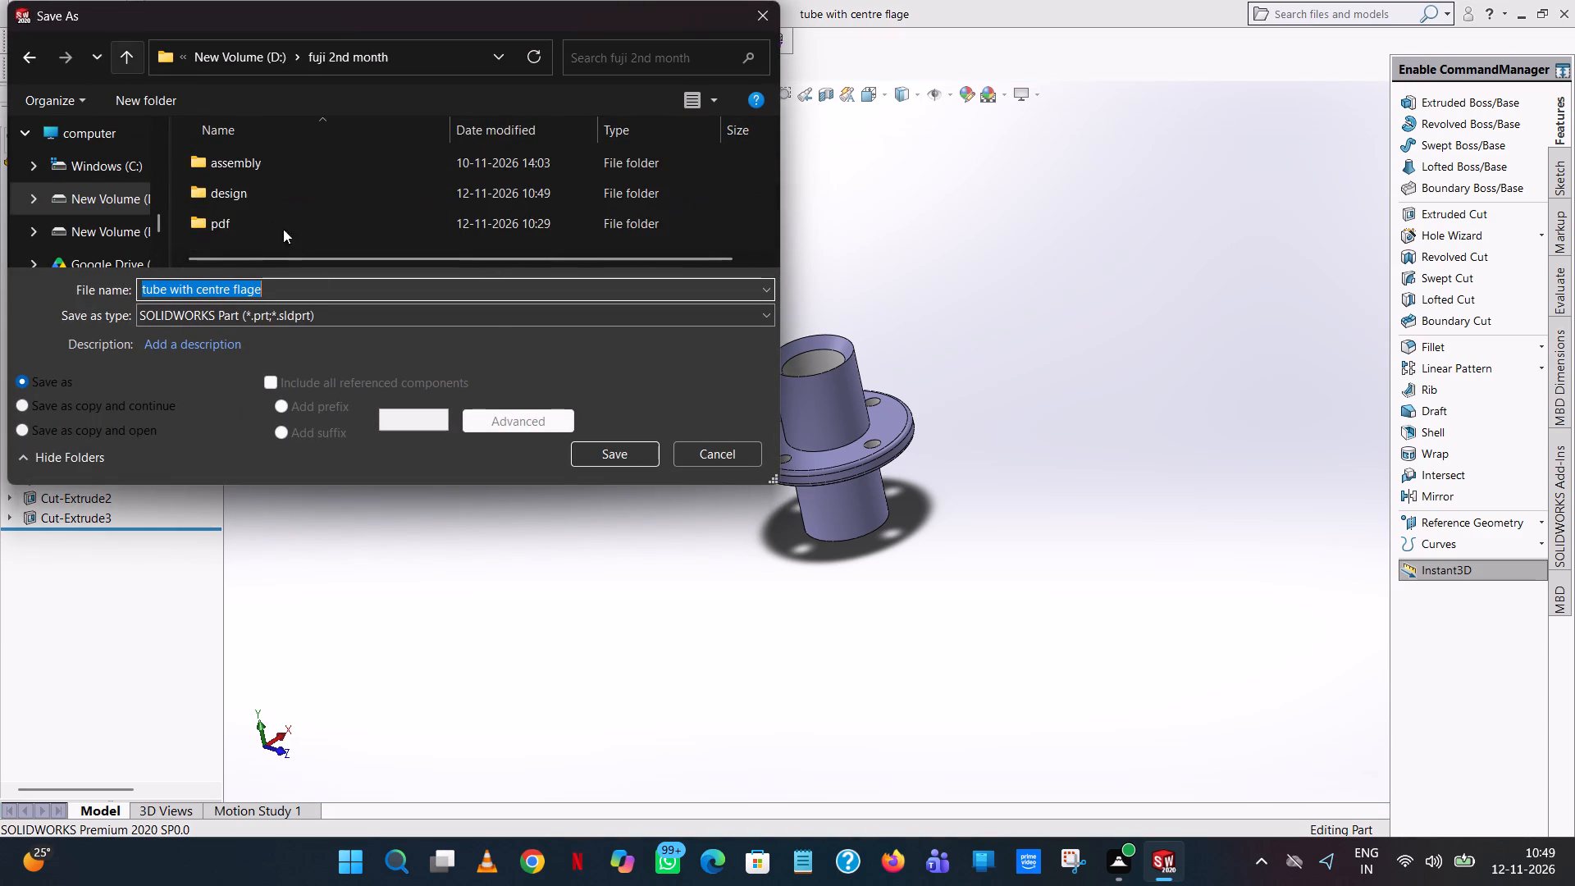
pyautogui.doubleClick(243, 217)
pyautogui.click(325, 316)
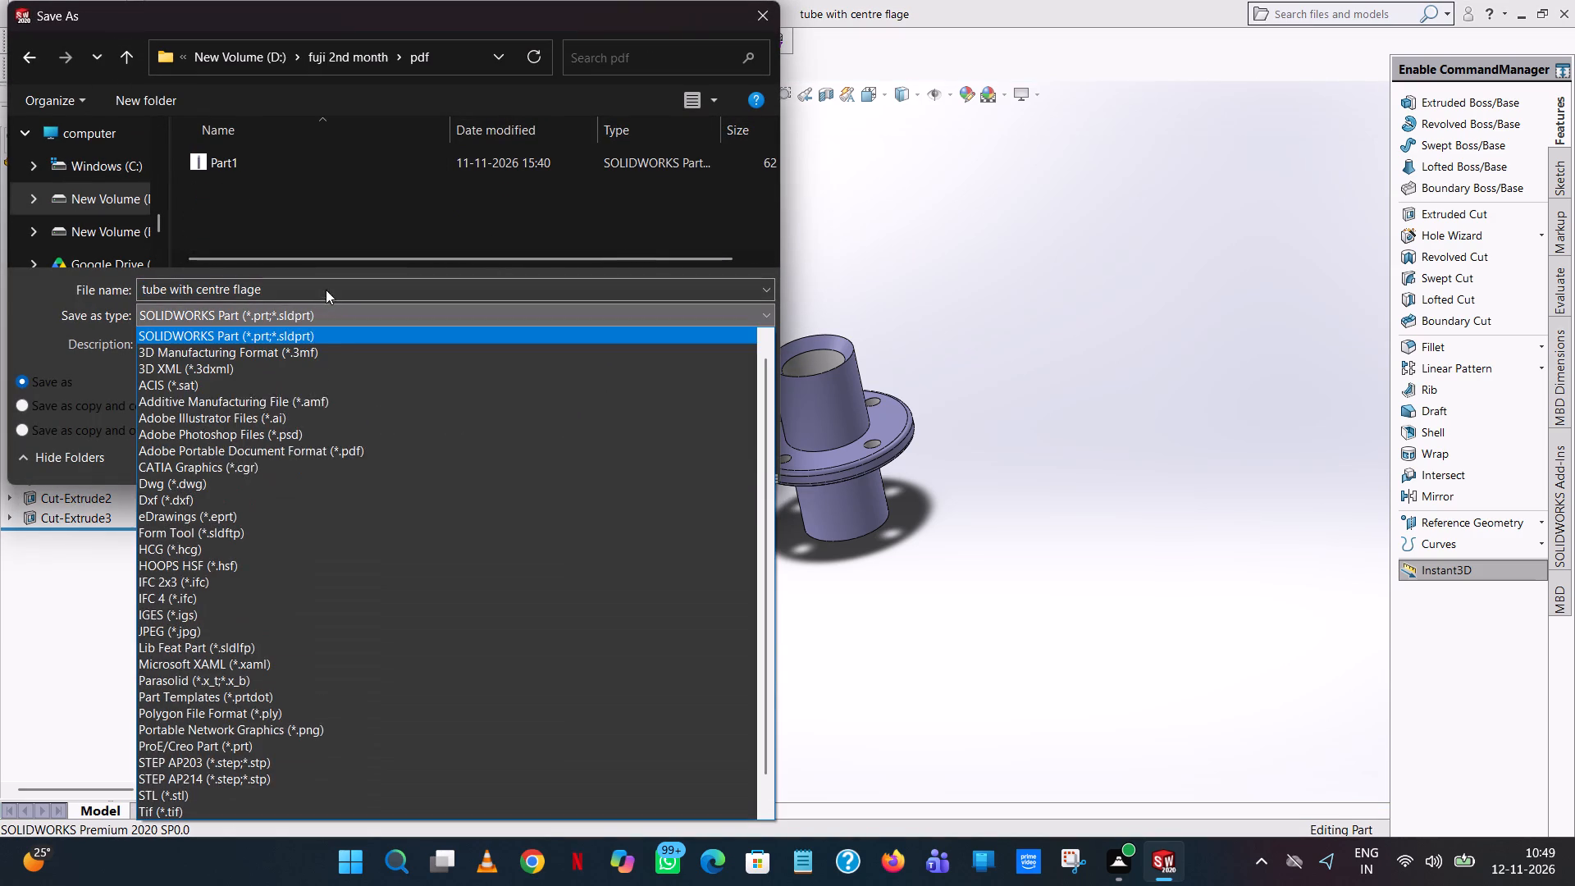
pyautogui.click(396, 447)
pyautogui.click(653, 489)
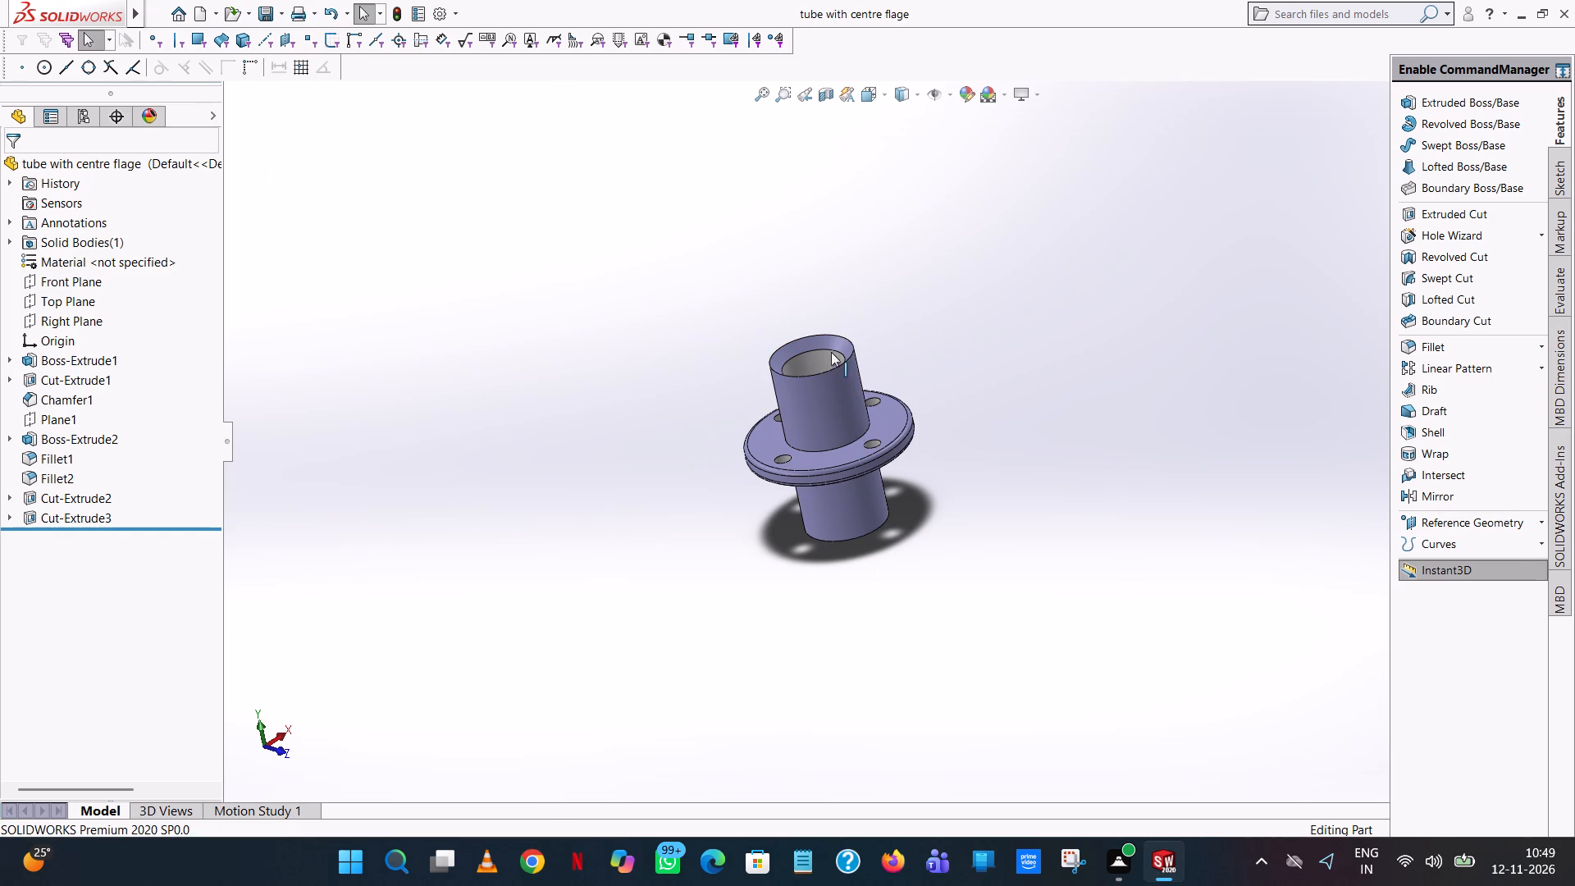
# Examine the finished flanged tube from all sides, including its chamfered bore, flange edges and bolt holes.
pyautogui.scroll(-6, 831, 359)
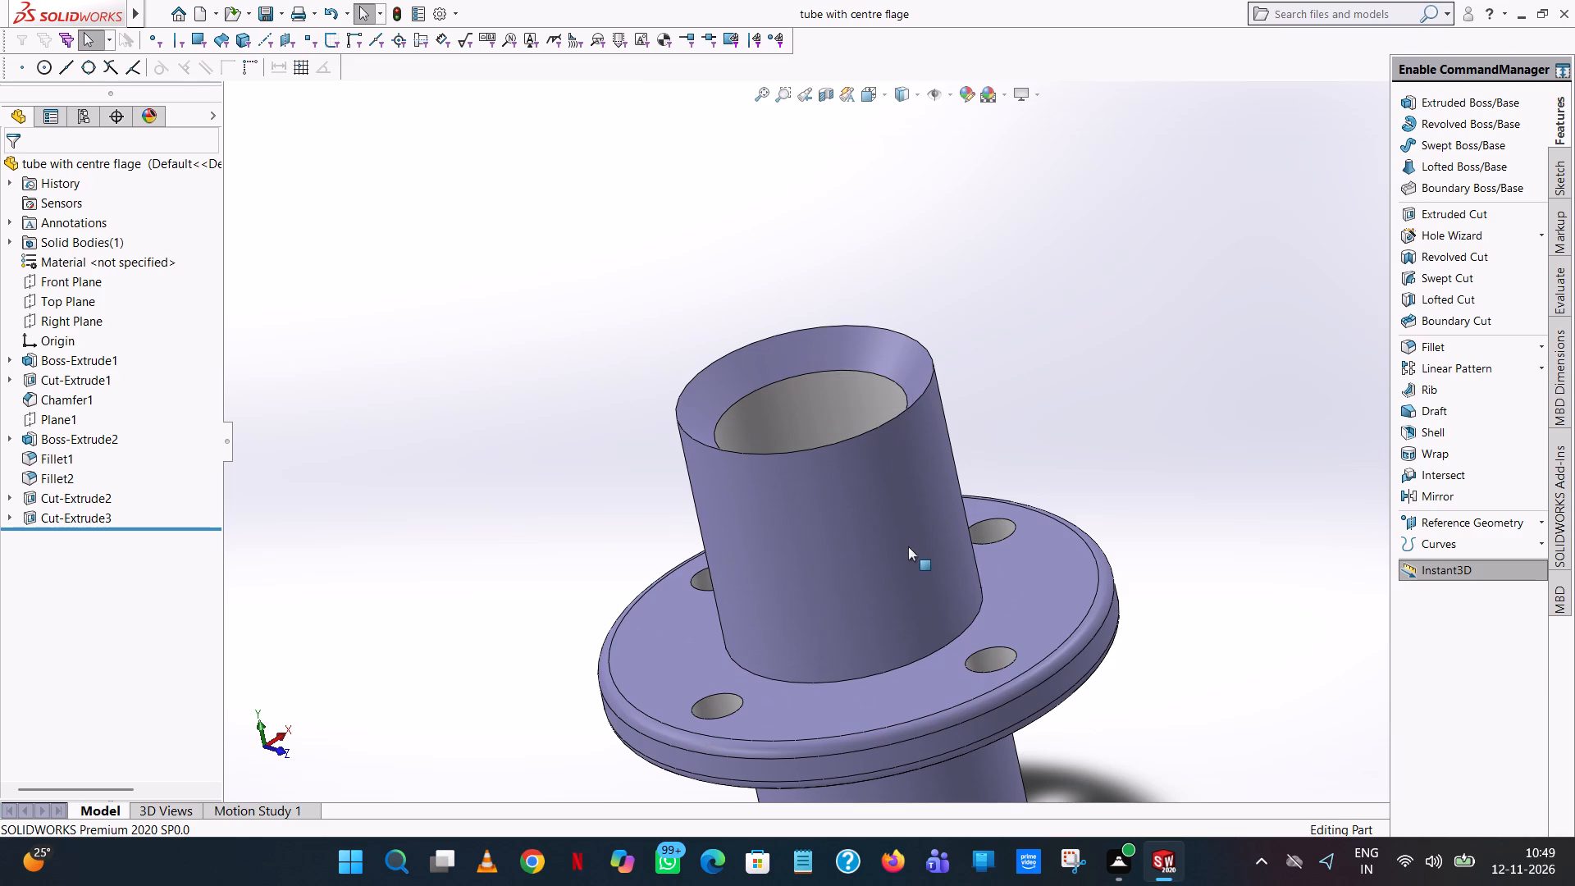
pyautogui.moveTo(909, 535); pyautogui.dragTo(1018, 409, button='middle')
pyautogui.scroll(-1, 1010, 446)
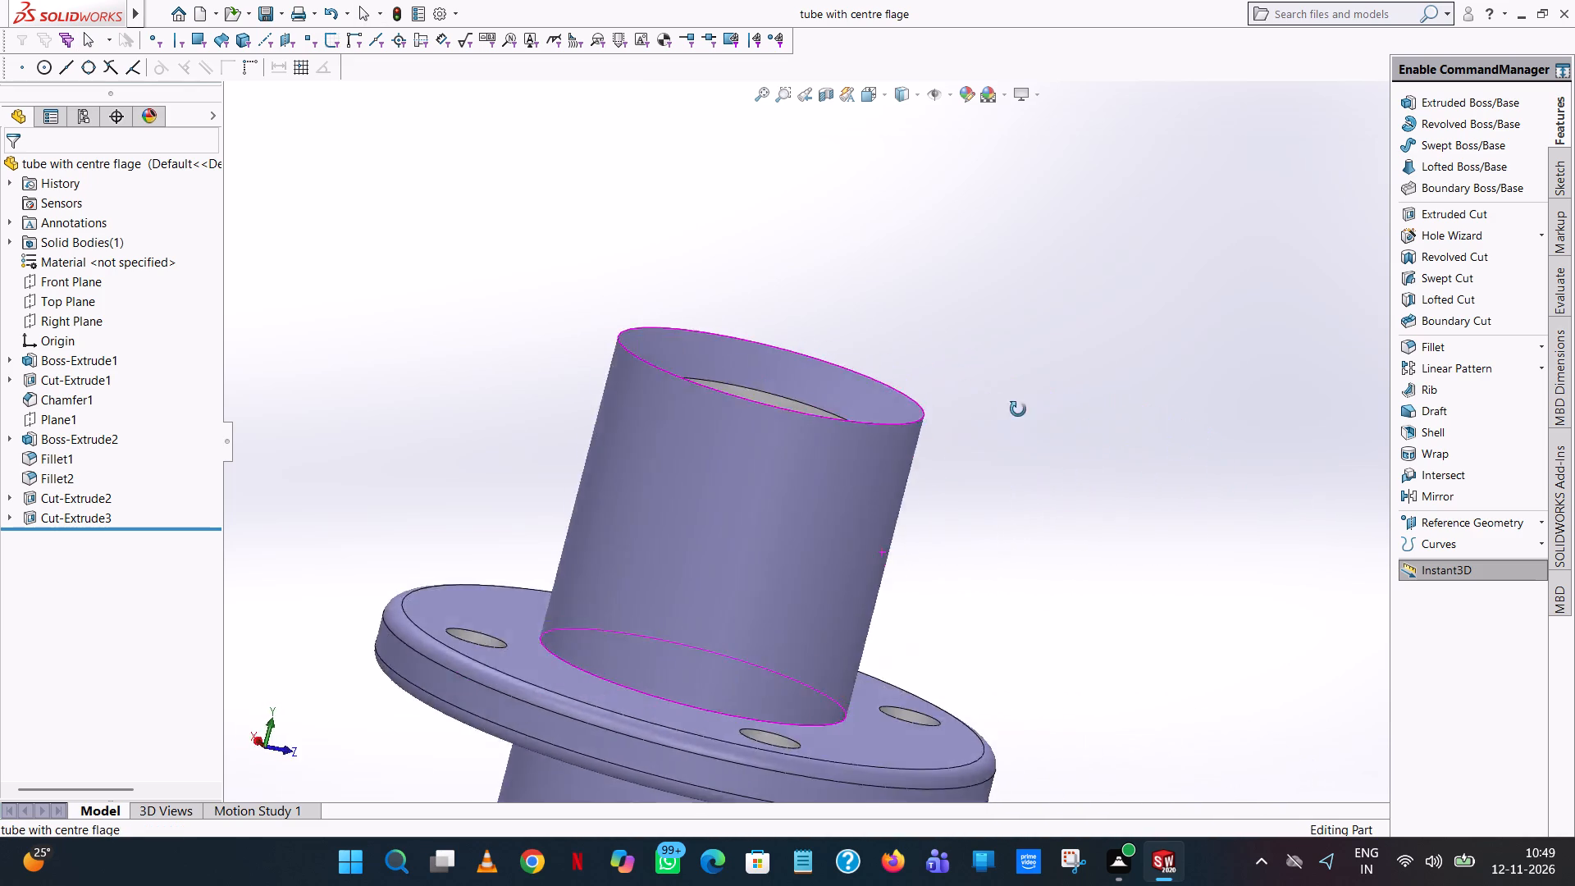
pyautogui.moveTo(1018, 409); pyautogui.dragTo(199, 332, button='middle')
pyautogui.moveTo(197, 330); pyautogui.dragTo(209, 324, button='middle')
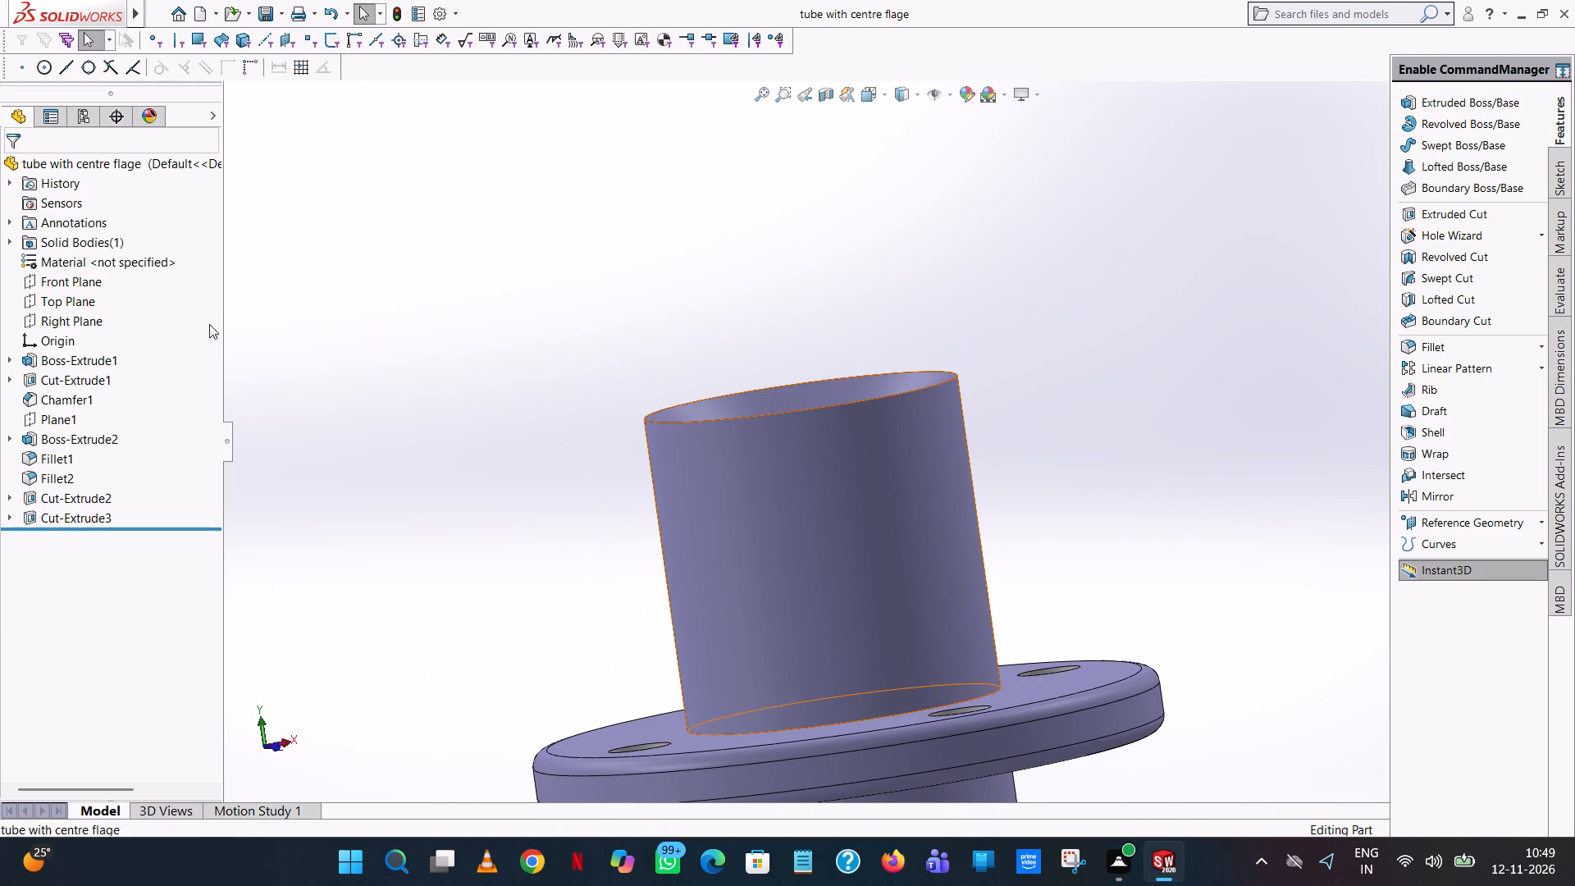
pyautogui.moveTo(209, 324); pyautogui.dragTo(929, 317, button='middle')
pyautogui.moveTo(442, 463); pyautogui.dragTo(729, 501, button='middle')
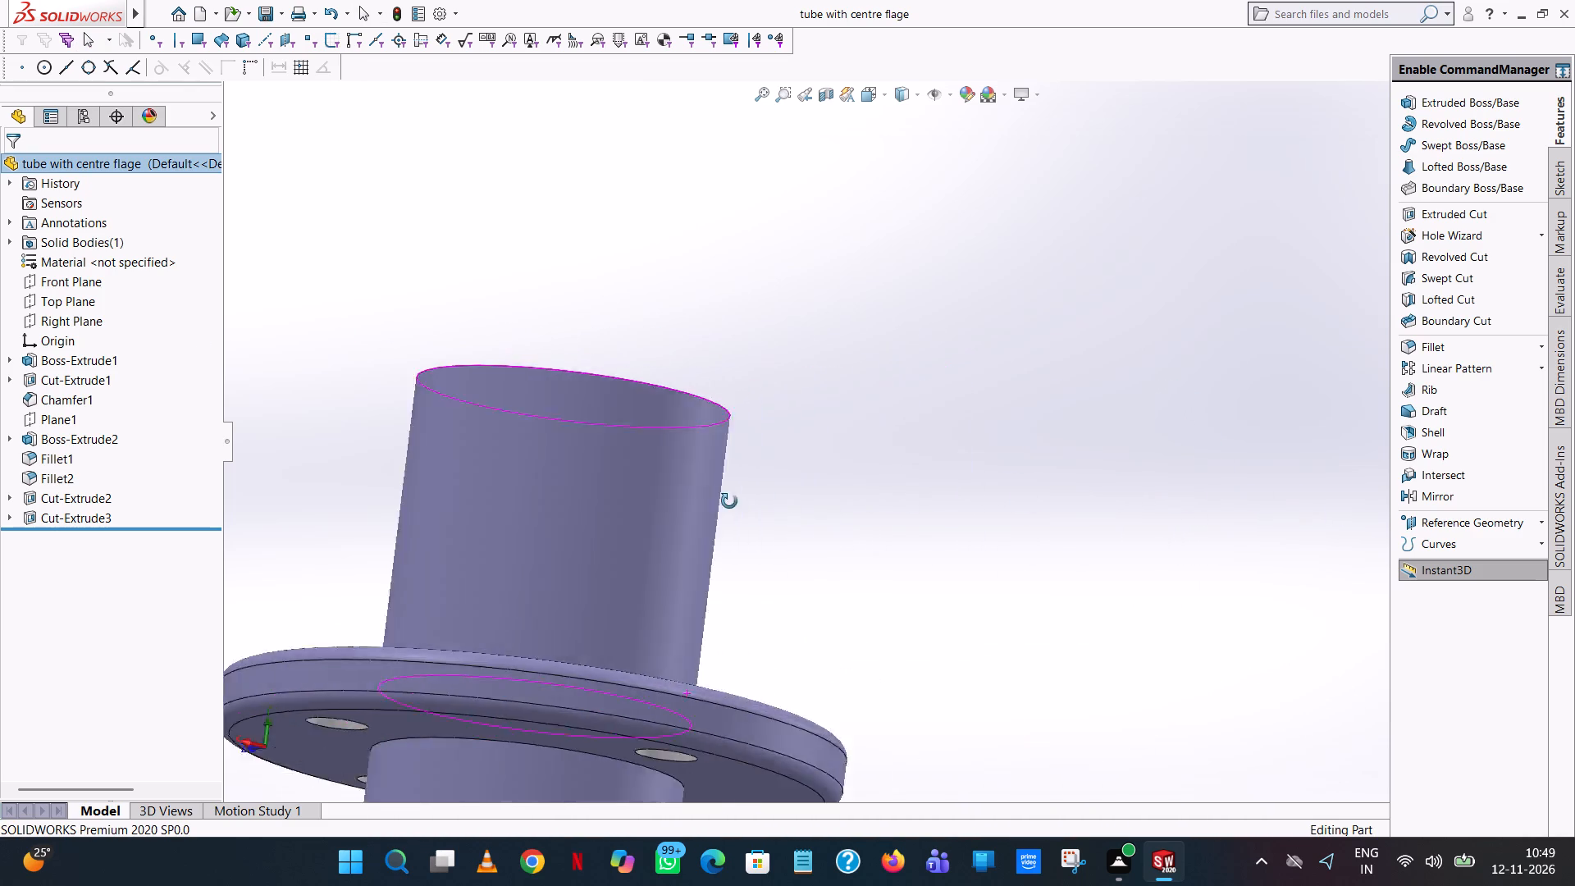
pyautogui.moveTo(729, 501); pyautogui.dragTo(577, 479, button='middle')
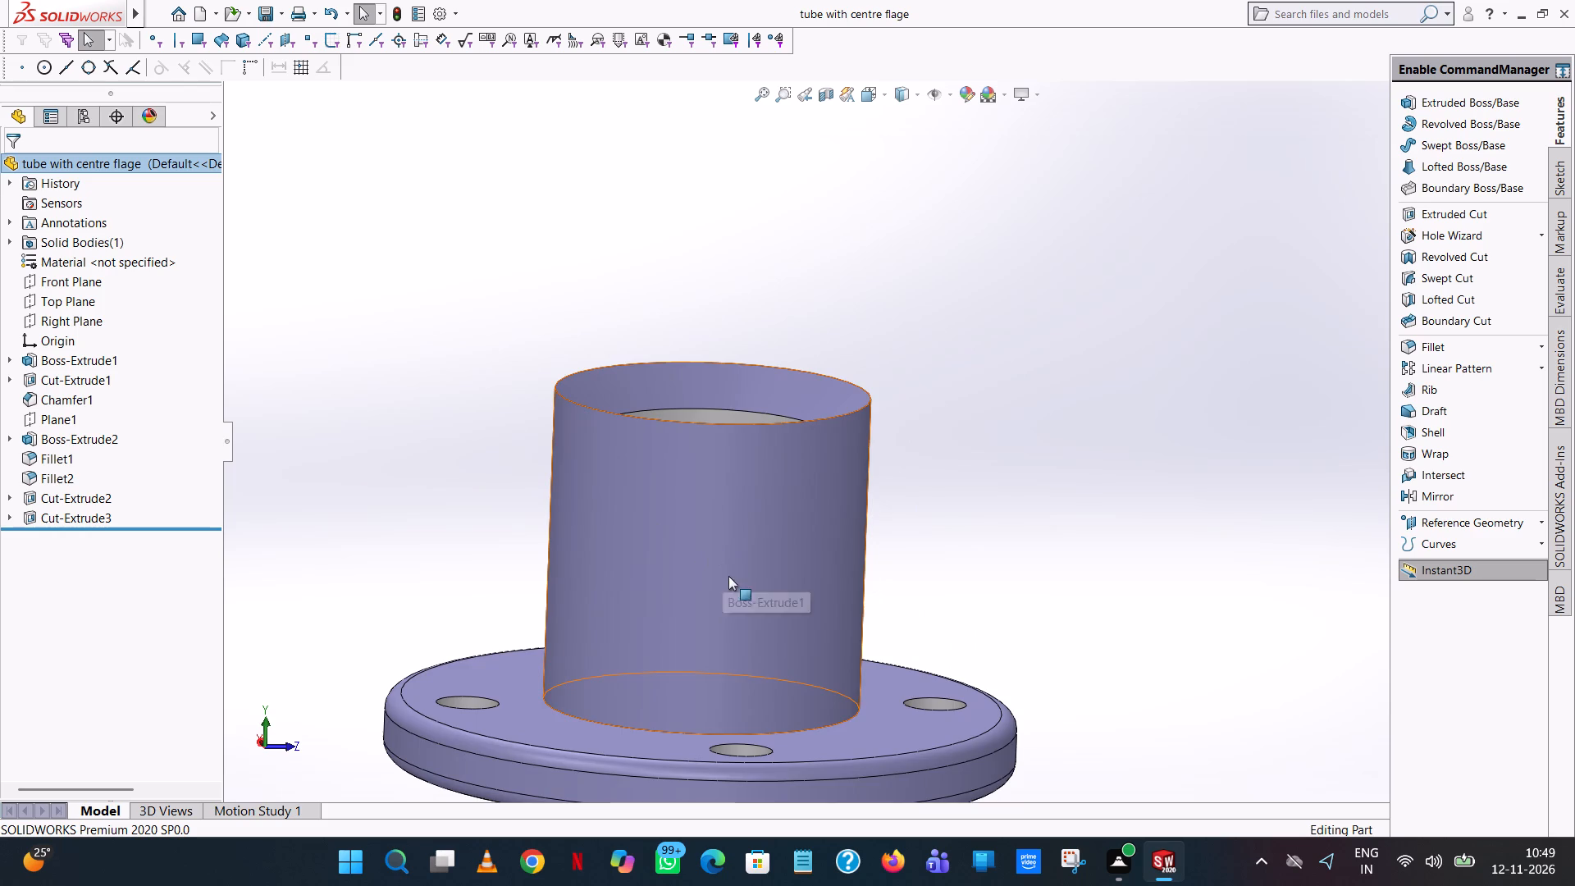
pyautogui.scroll(7, 732, 579)
pyautogui.scroll(-3, 932, 569)
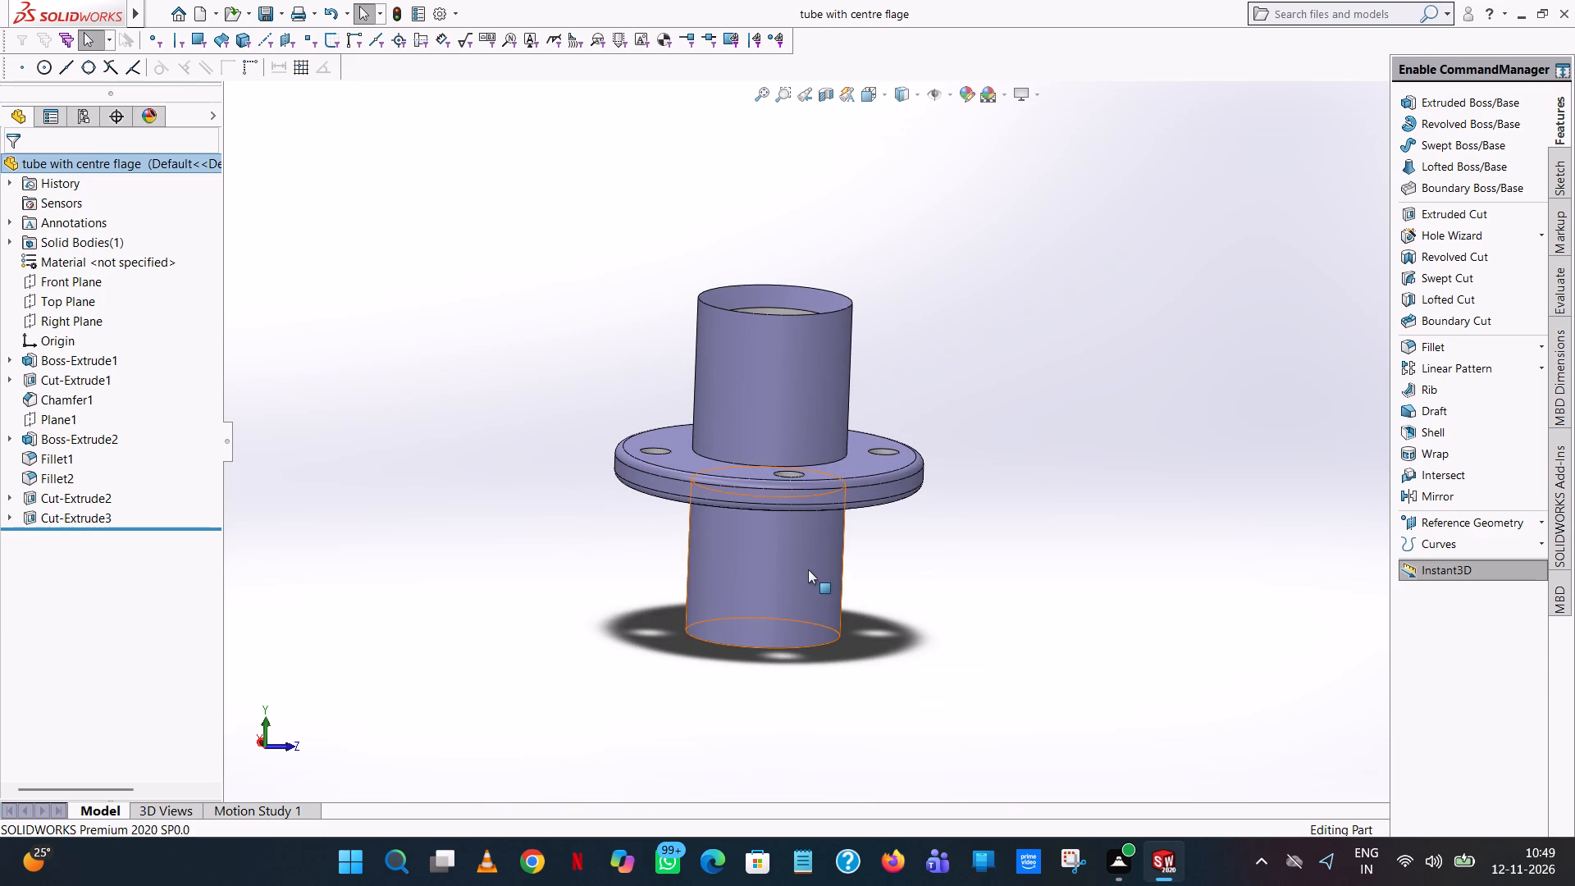
pyautogui.moveTo(911, 532); pyautogui.dragTo(899, 652, button='middle')
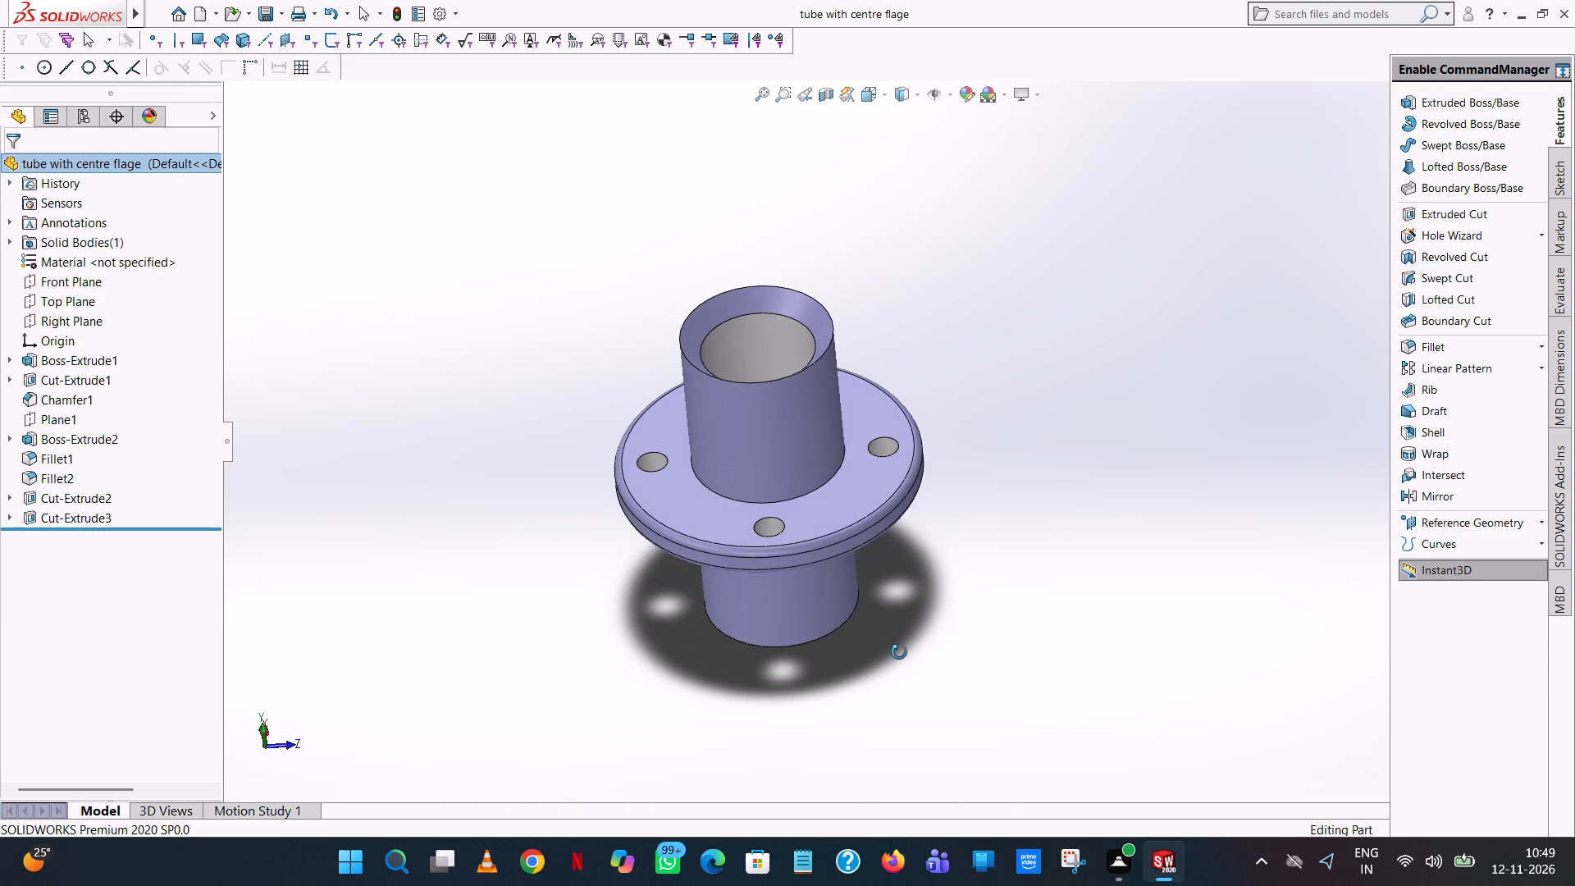
pyautogui.moveTo(899, 652); pyautogui.dragTo(830, 796, button='middle')
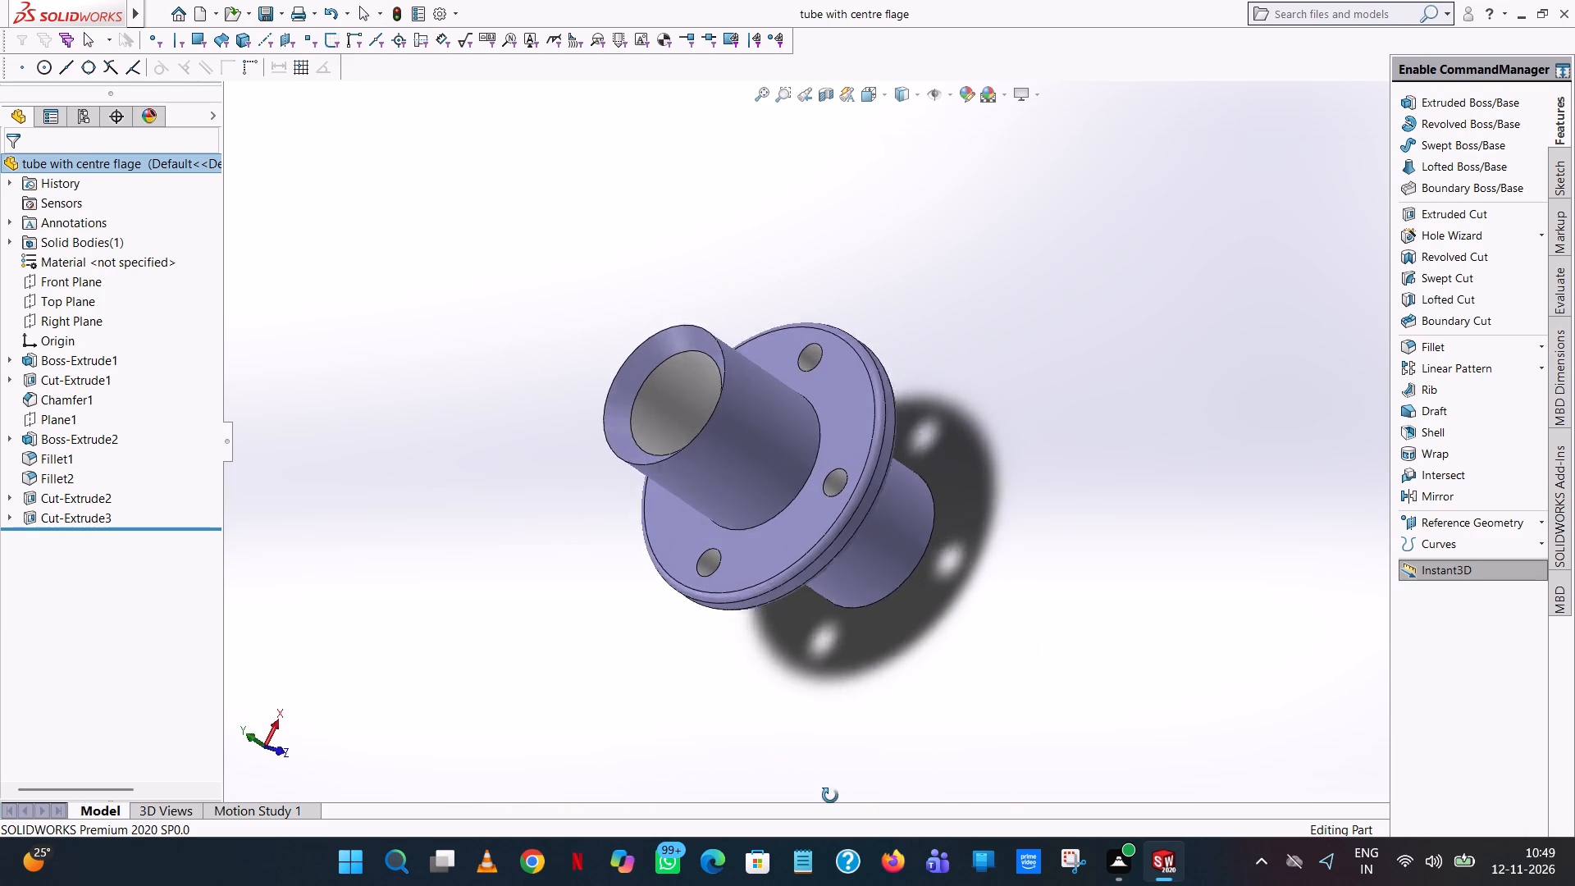
pyautogui.moveTo(830, 796); pyautogui.dragTo(915, 808, button='middle')
pyautogui.scroll(1, 915, 825)
pyautogui.moveTo(940, 235); pyautogui.dragTo(938, 350, button='middle')
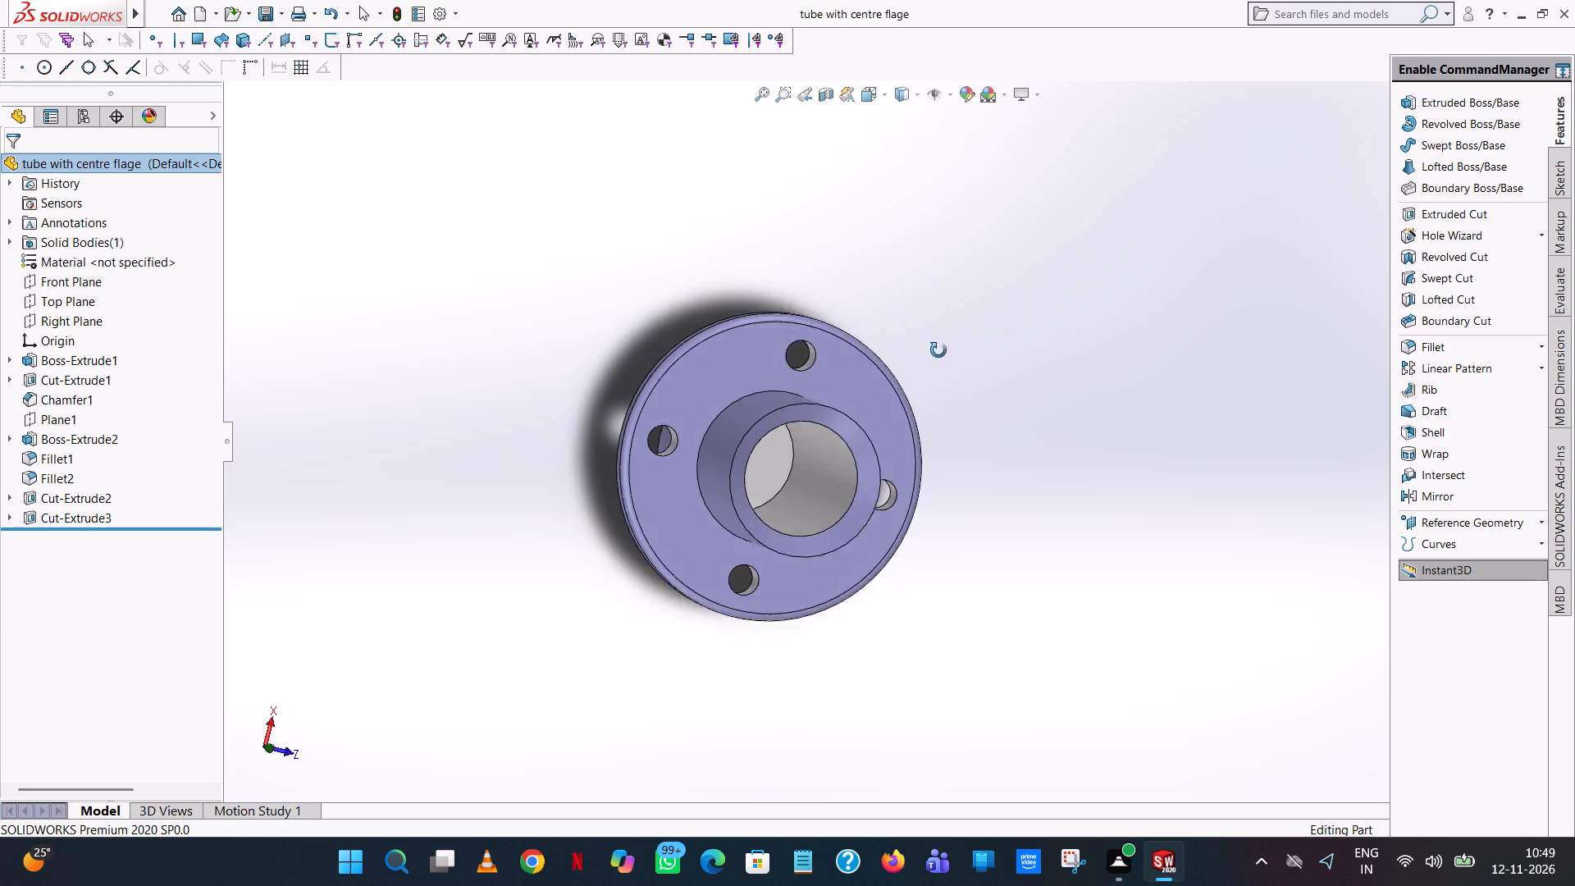
pyautogui.moveTo(938, 350); pyautogui.dragTo(747, 547, button='middle')
pyautogui.moveTo(748, 547); pyautogui.dragTo(808, 454, button='middle')
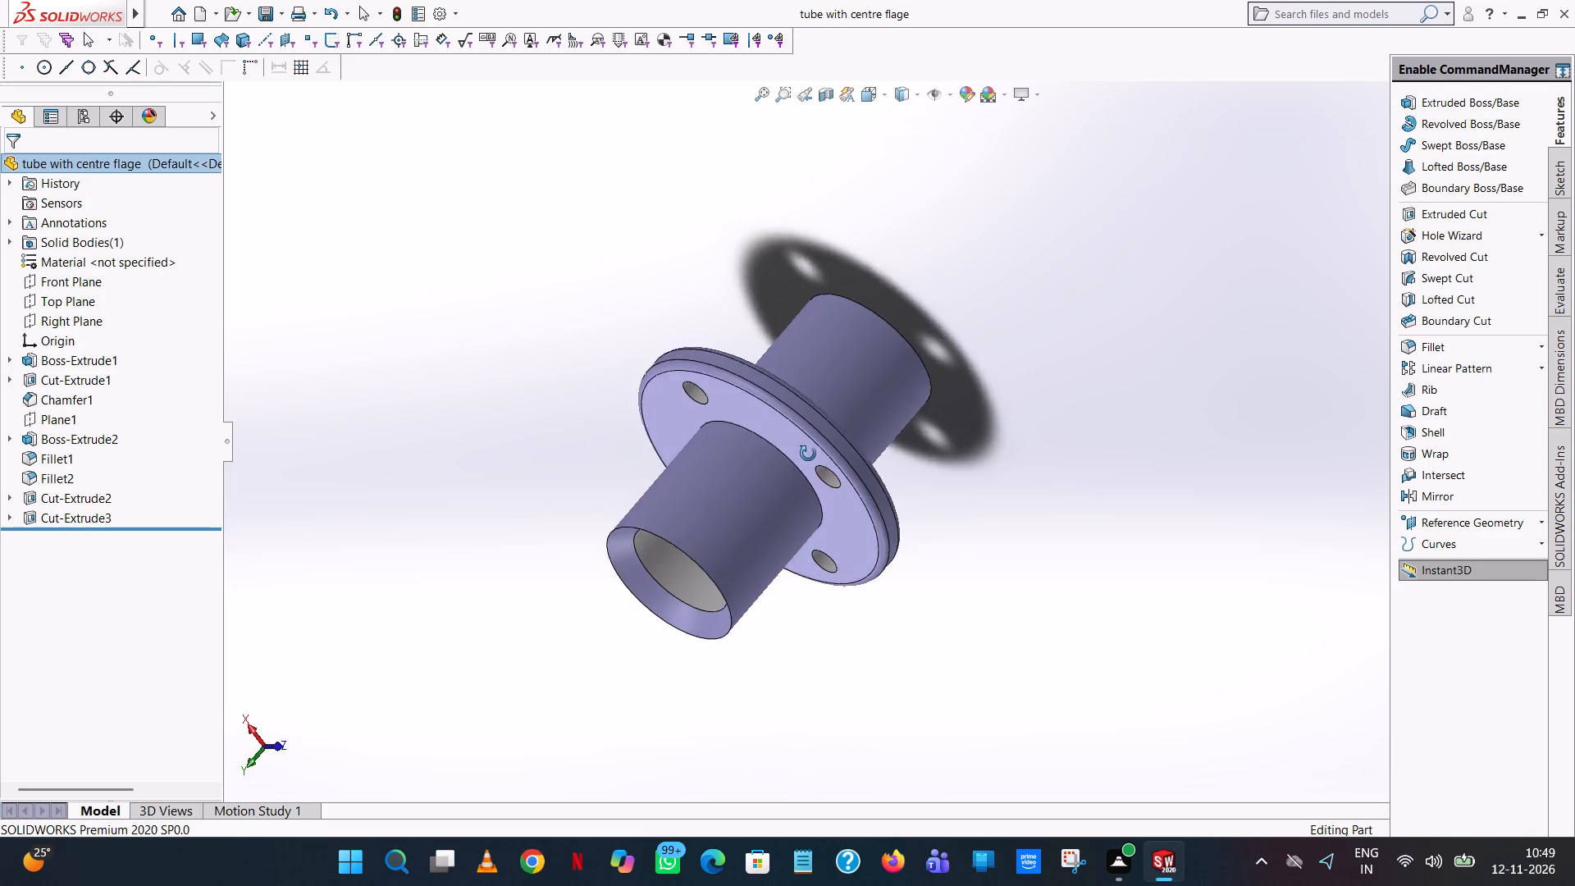
pyautogui.moveTo(808, 454); pyautogui.dragTo(892, 257, button='middle')
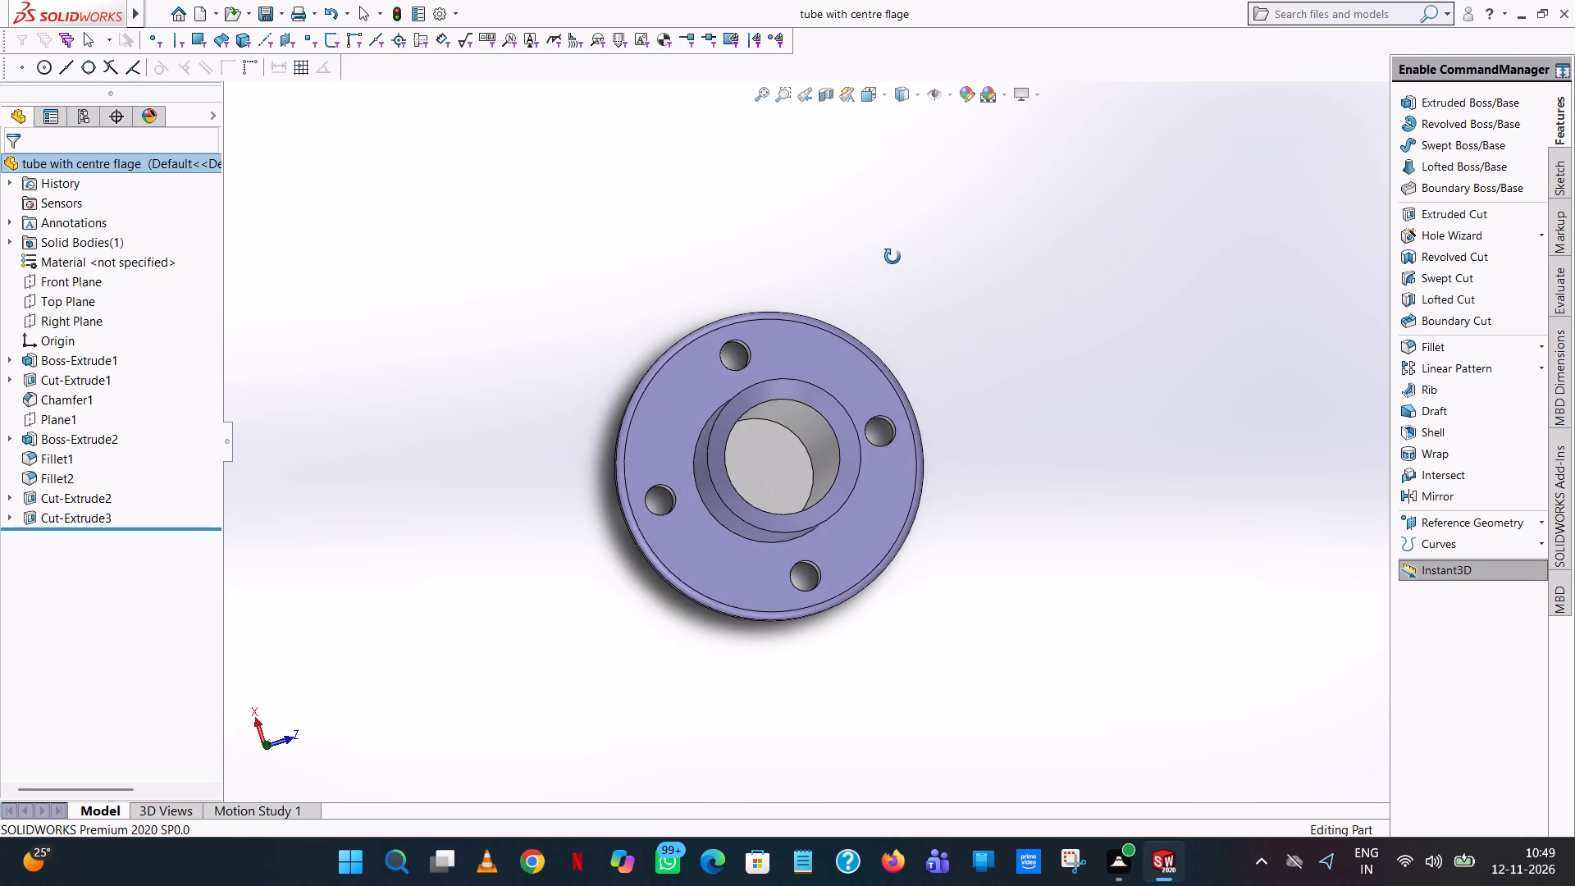
pyautogui.moveTo(892, 257); pyautogui.dragTo(892, 258, button='middle')
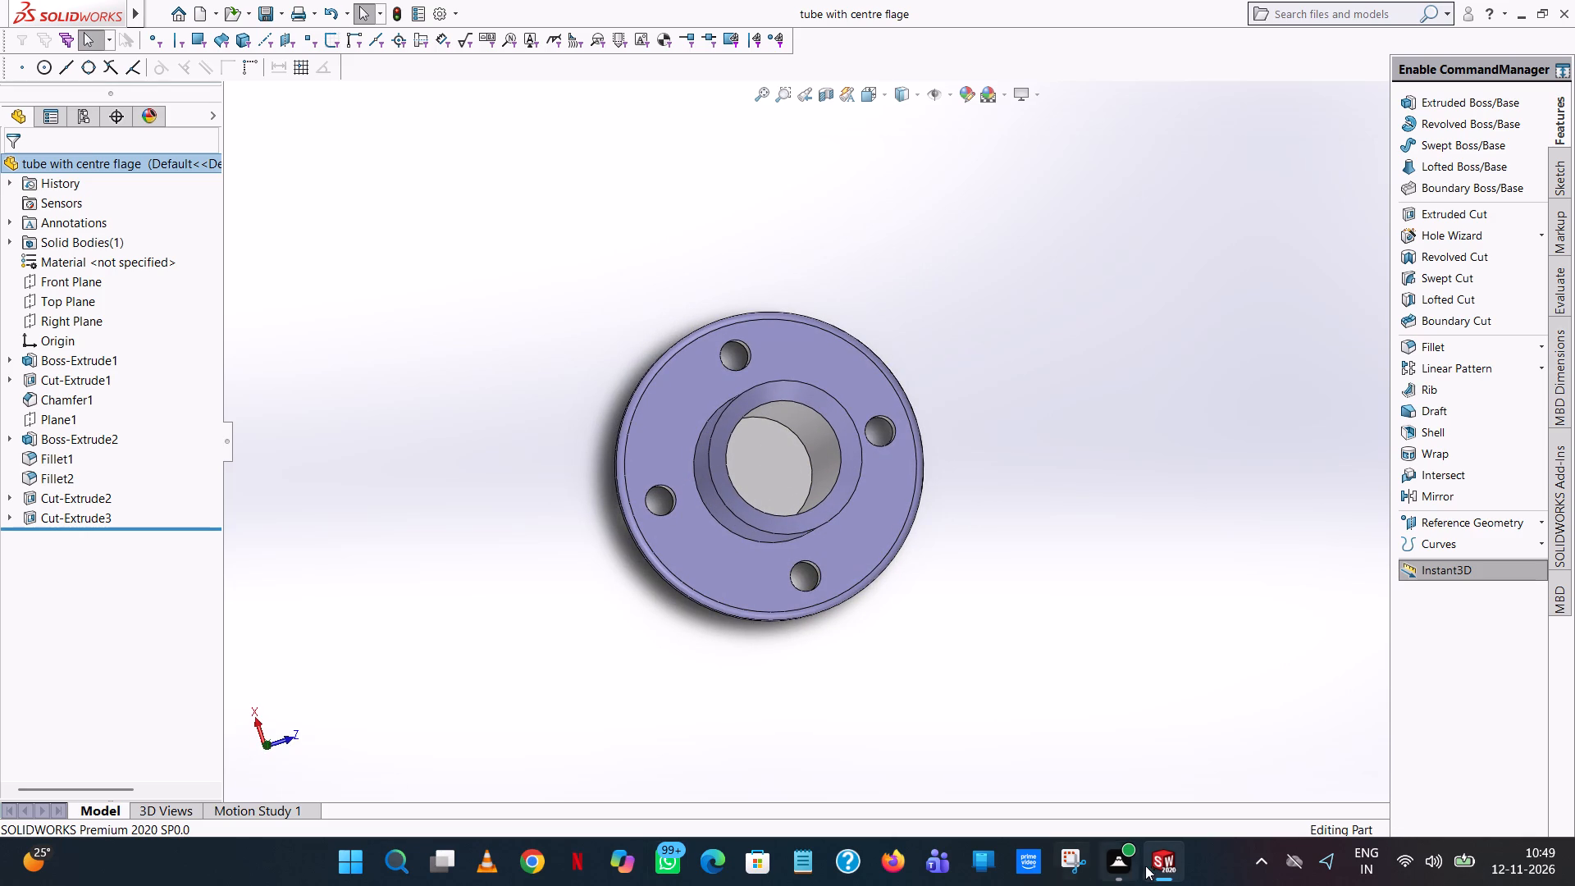